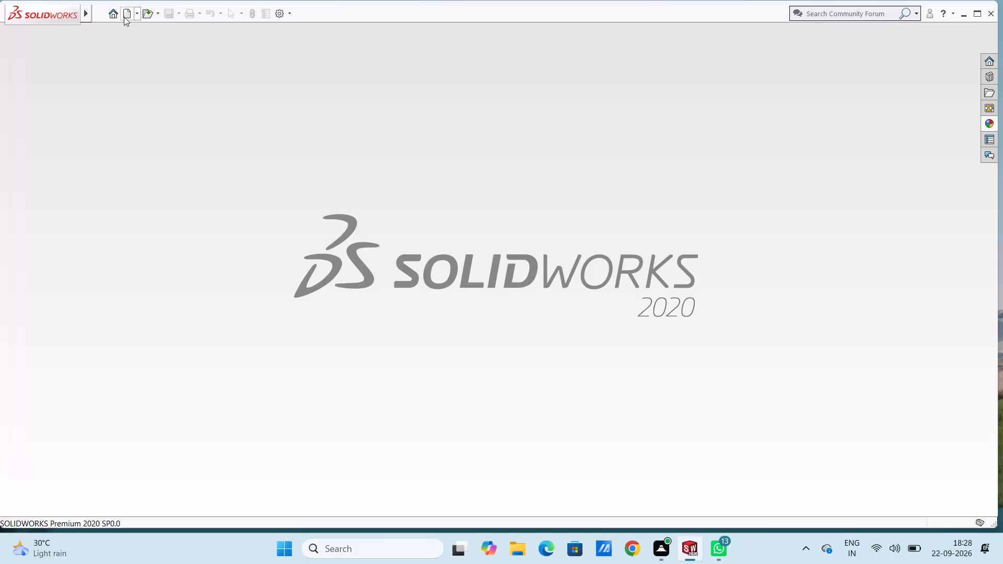
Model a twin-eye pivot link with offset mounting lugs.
Create a new part document.
click(124, 17)
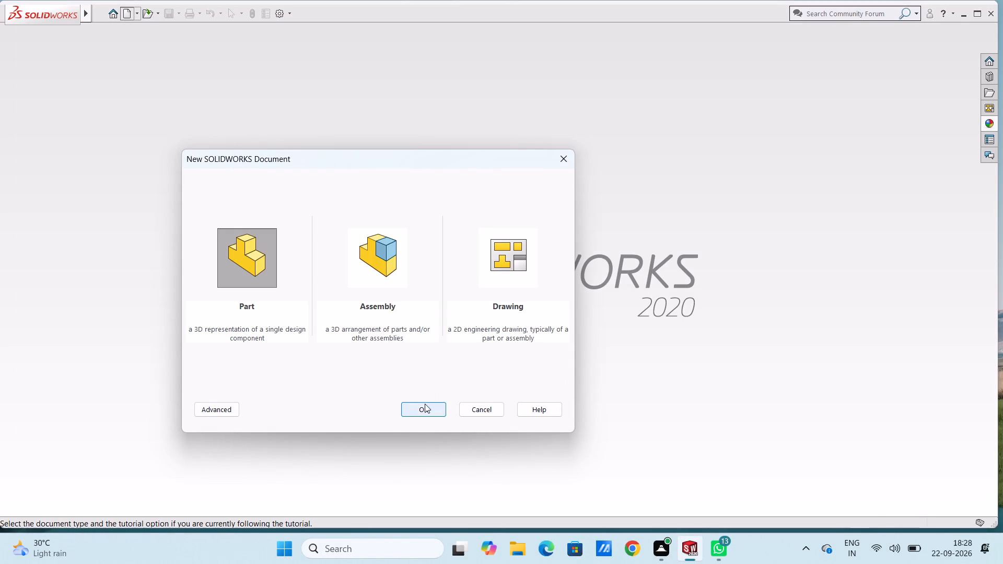
click(425, 404)
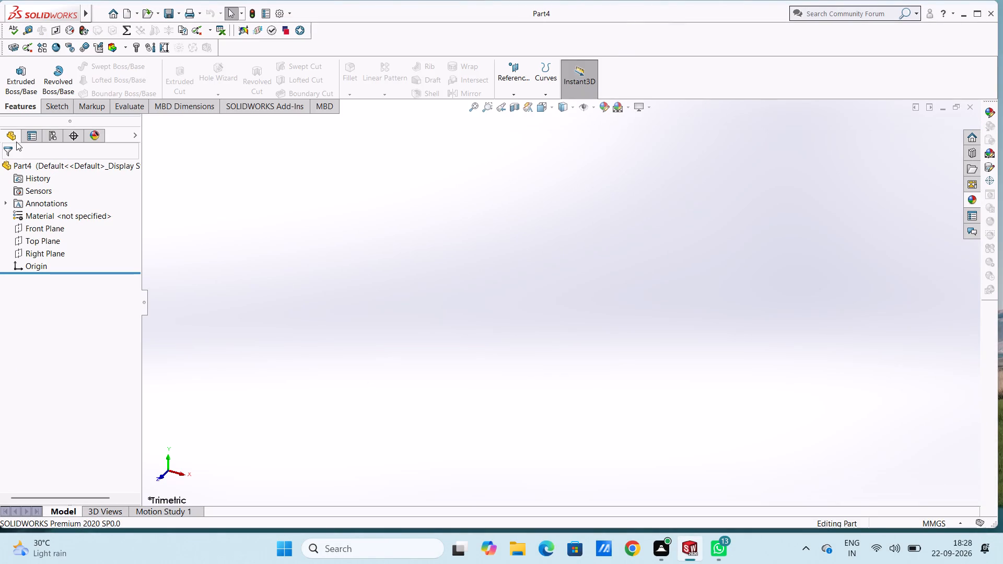
On the Top Plane, sketch a center rectangle from the origin, 64 mm high and 80 mm wide.
click(61, 106)
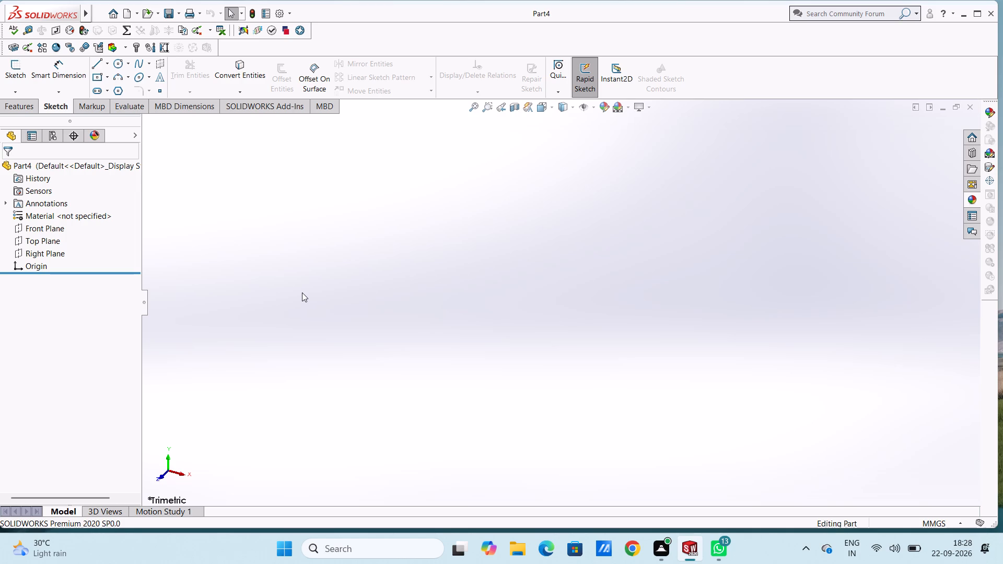
click(51, 241)
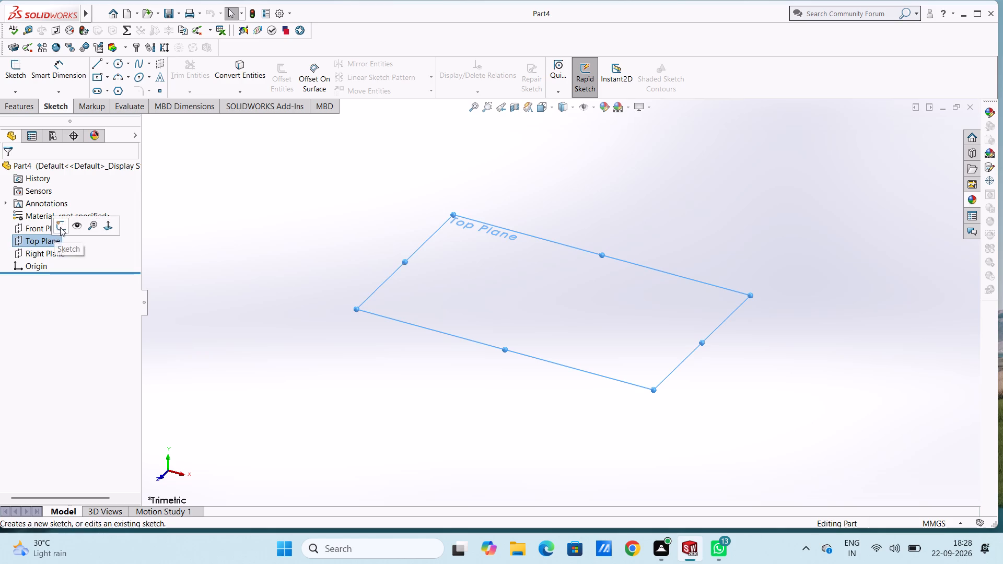
click(61, 227)
click(242, 211)
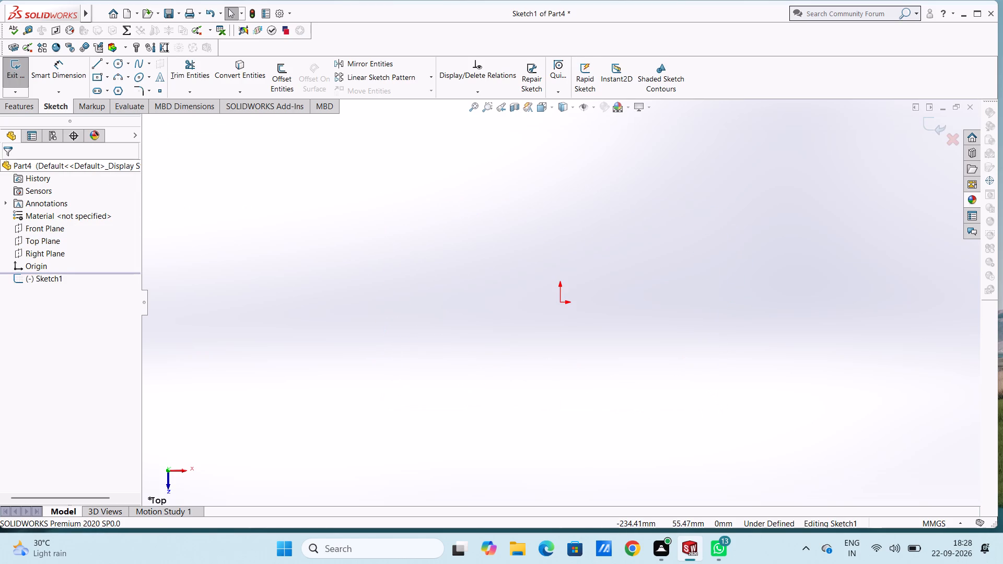
click(98, 74)
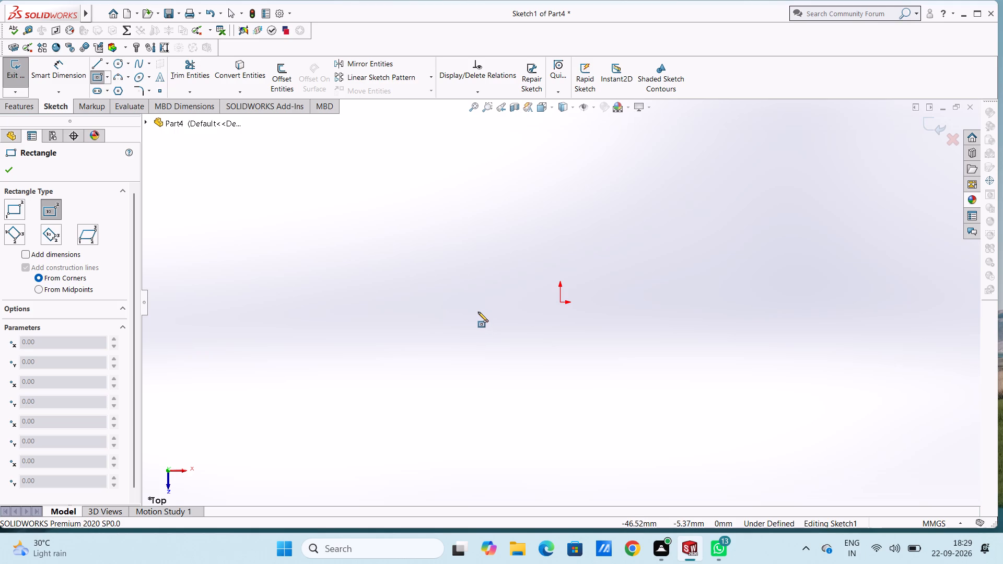
click(559, 301)
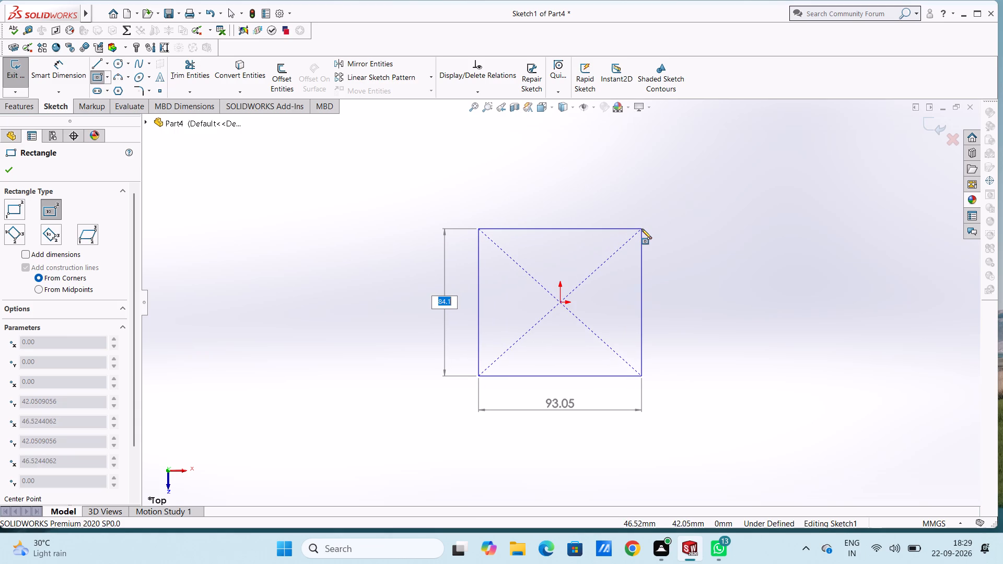
text(64)
key(Return)
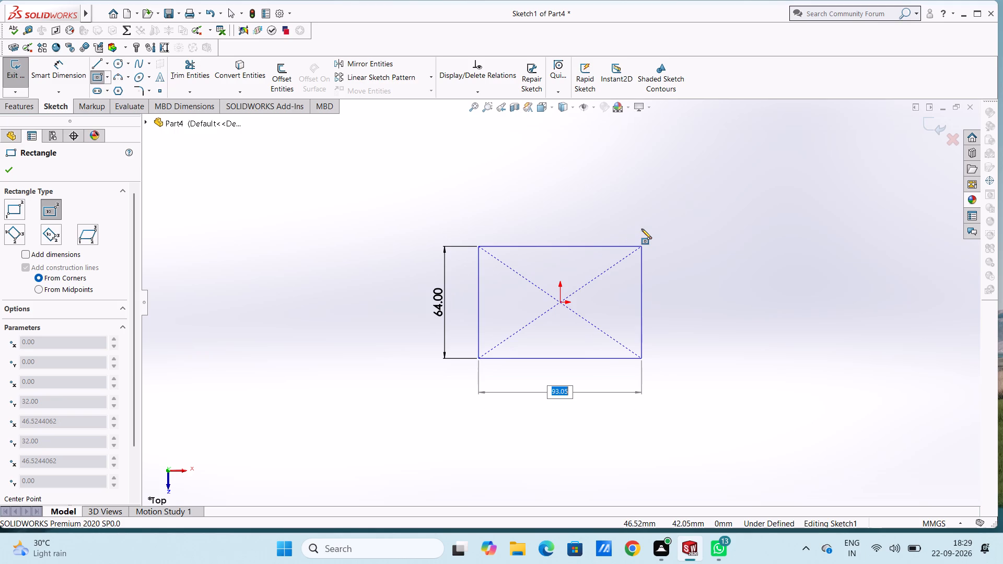
text(80)
key(Return)
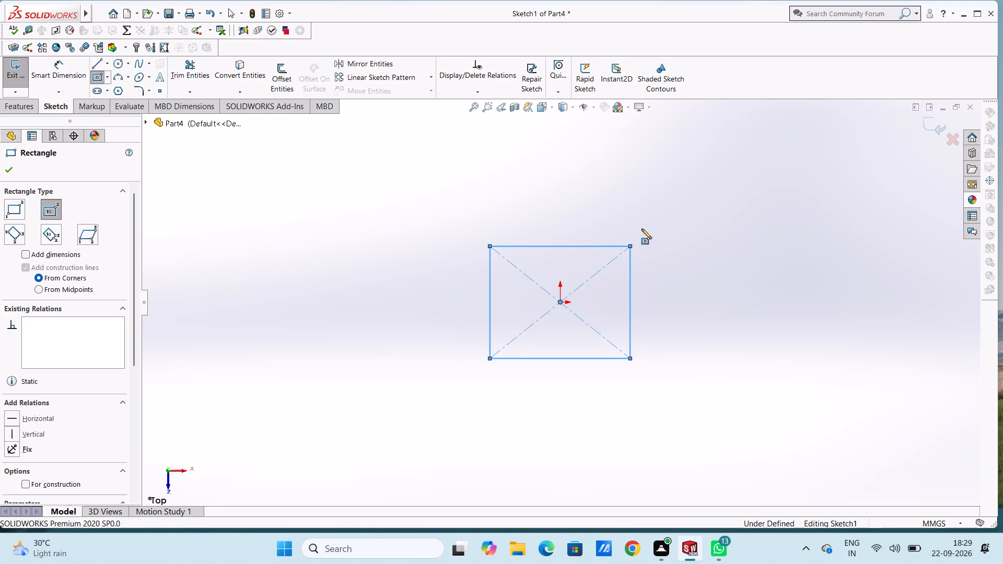
key(Escape)
key(Escape)
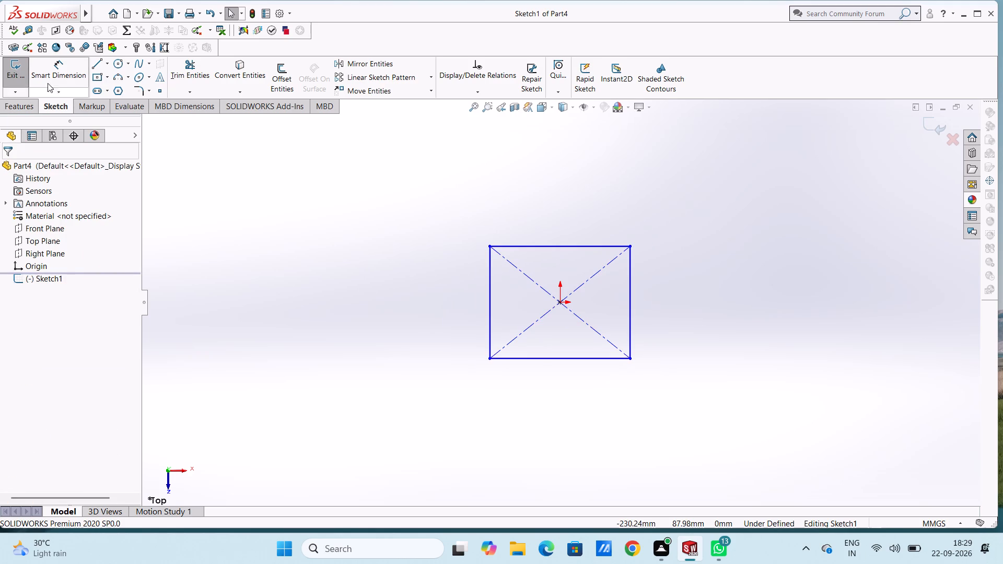
Add driving dimensions to the rectangle: 64 mm on its left side and 80 mm on its top side.
click(54, 70)
click(489, 301)
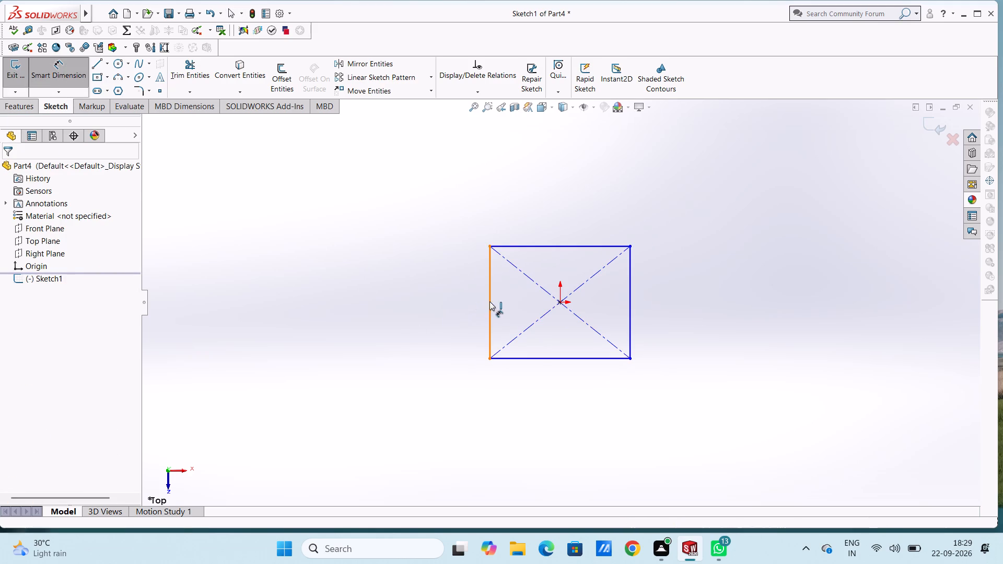
click(381, 295)
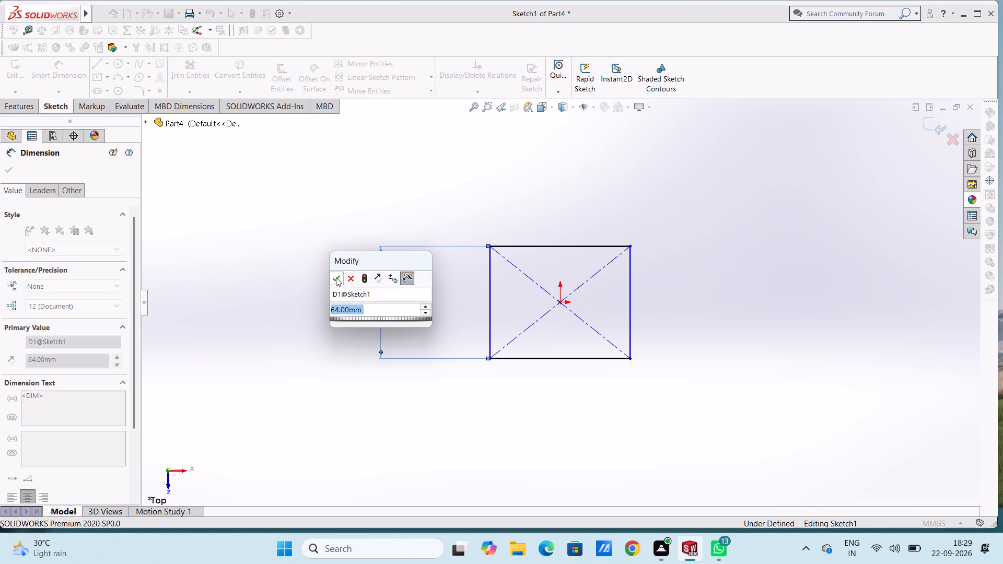
click(336, 277)
click(332, 265)
click(518, 248)
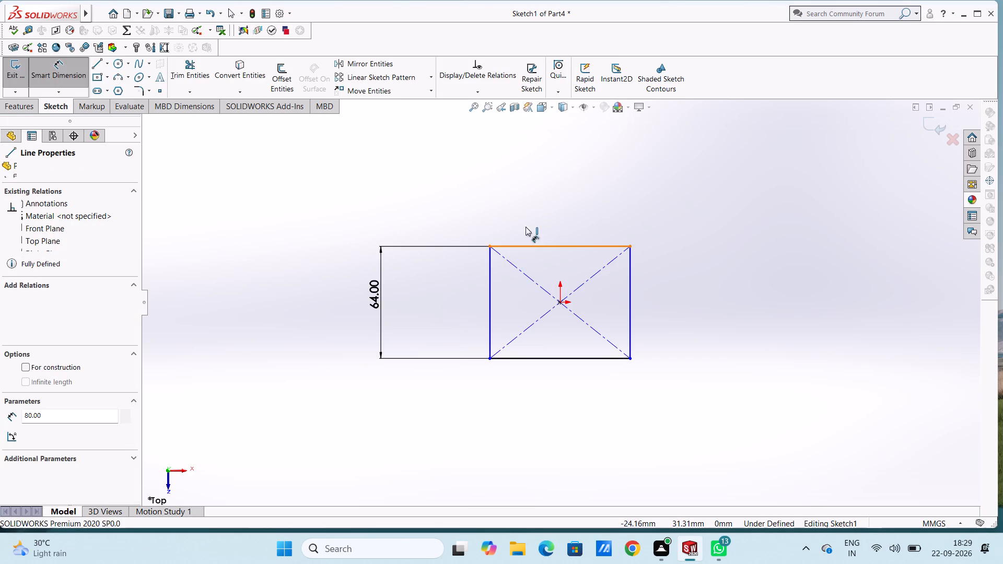
click(537, 155)
click(492, 140)
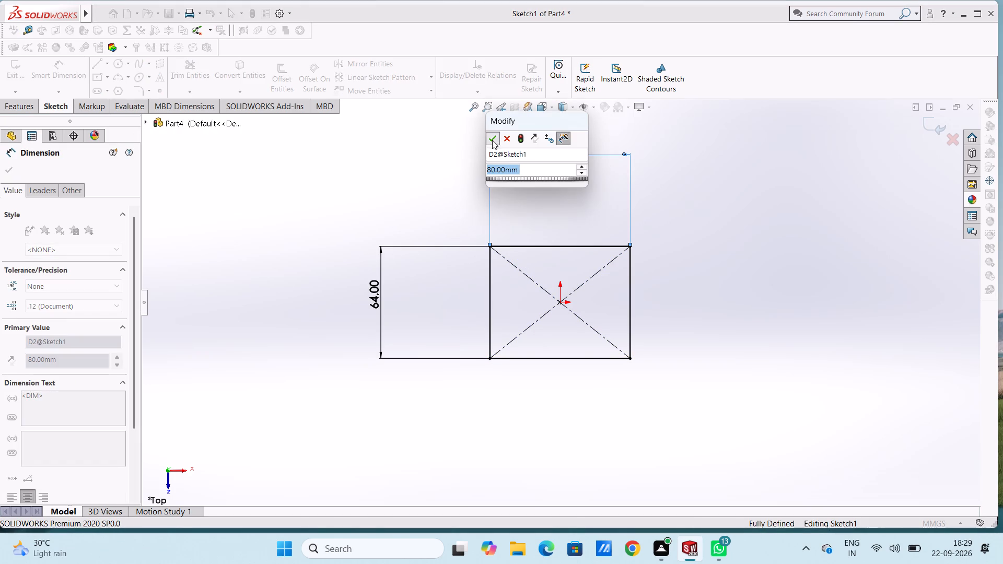
key(Escape)
key(Escape)
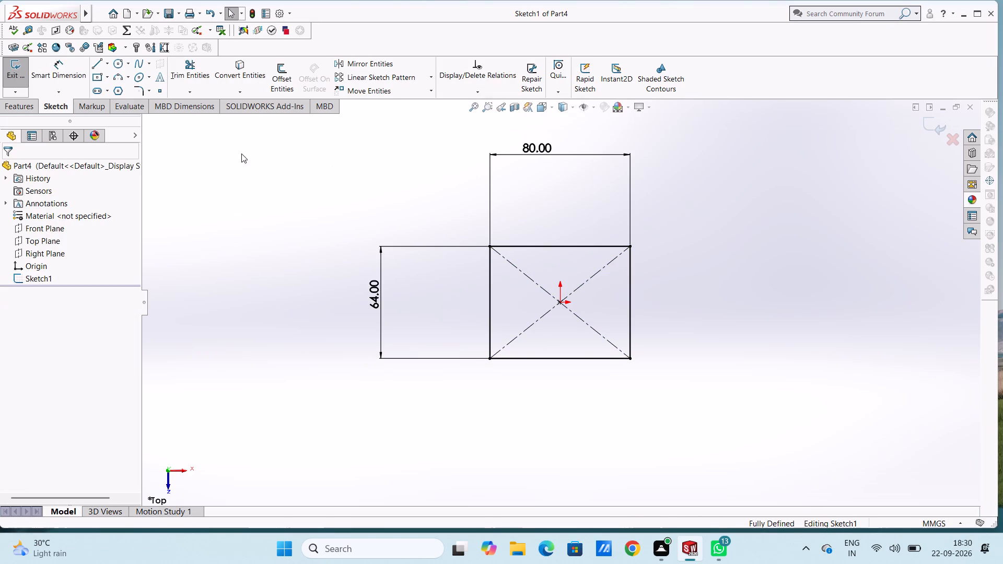
Sketch a circle of 17.5 mm radius centered on the origin inside the rectangle.
click(117, 65)
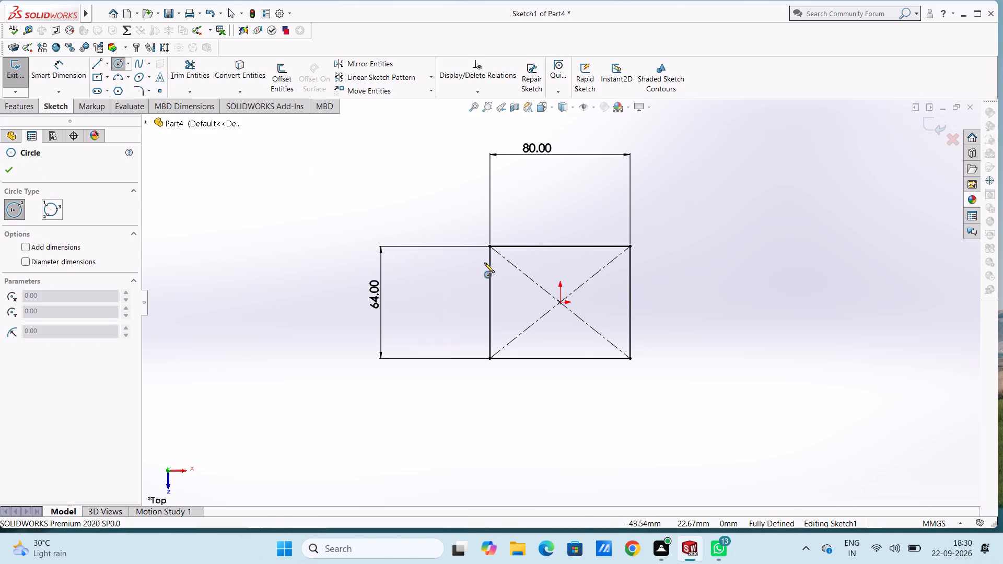
click(559, 303)
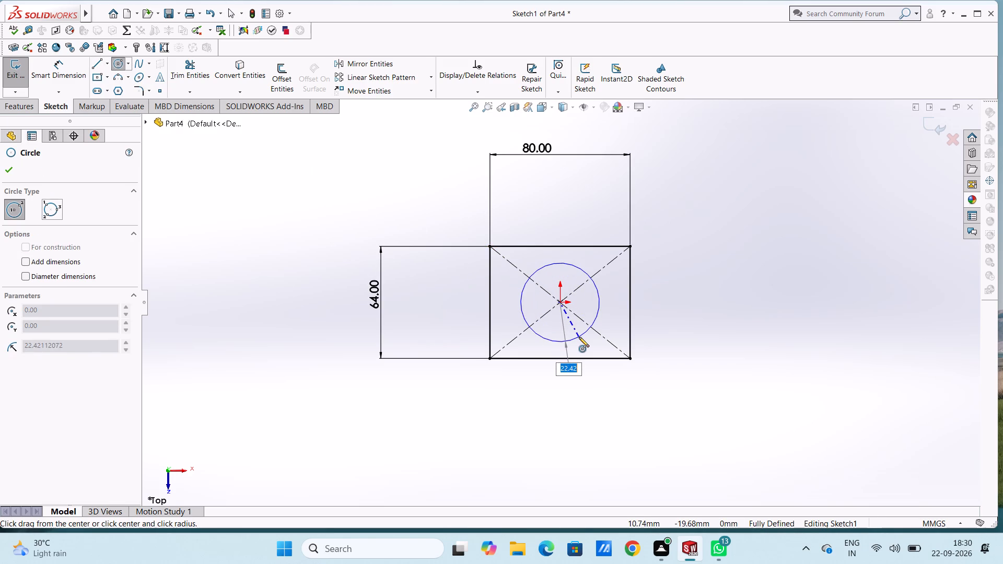
text(17.5)
key(Return)
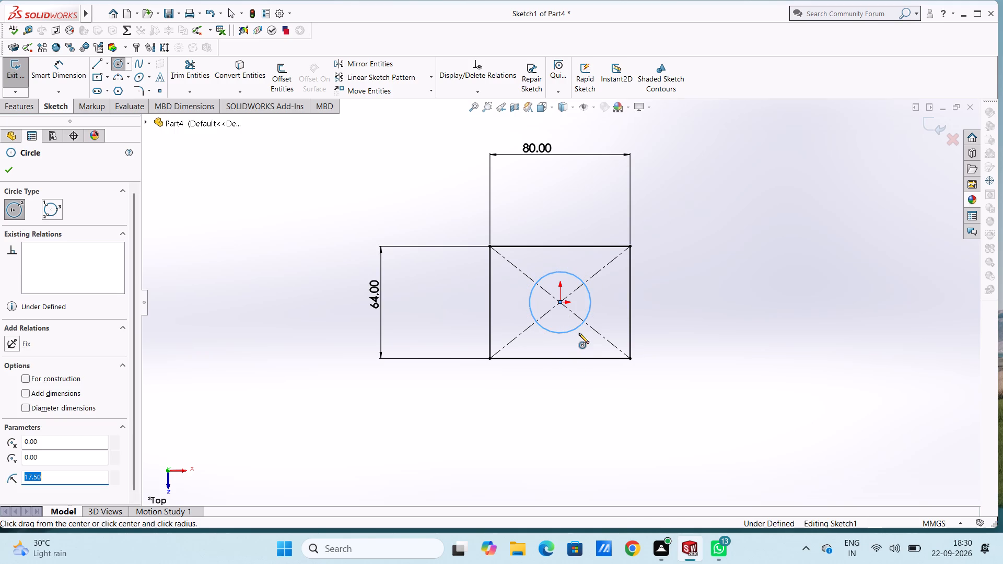
key(Escape)
key(Escape)
key(Escape)
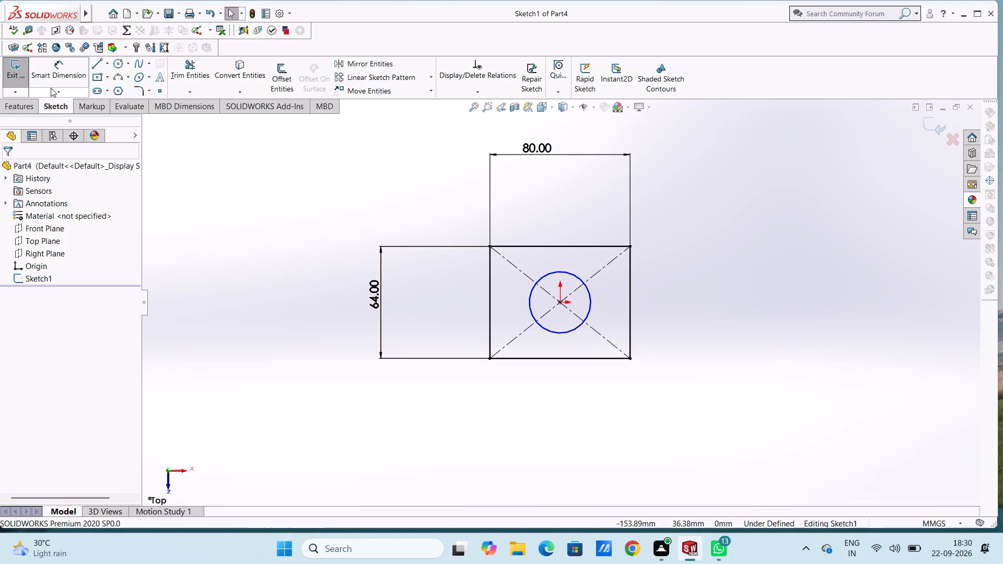
Dimension the circle's diameter as 35 mm.
click(54, 75)
click(529, 298)
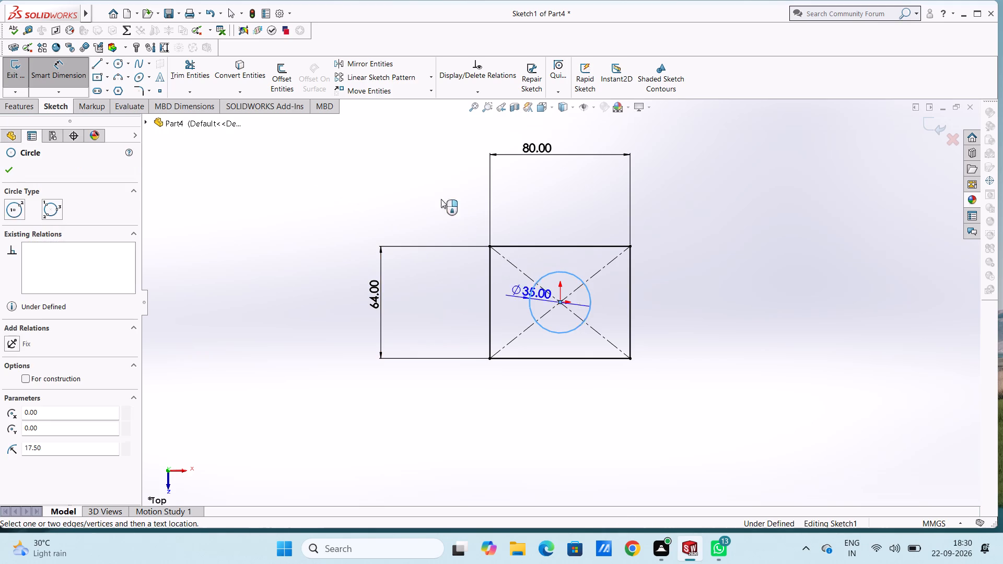
click(378, 181)
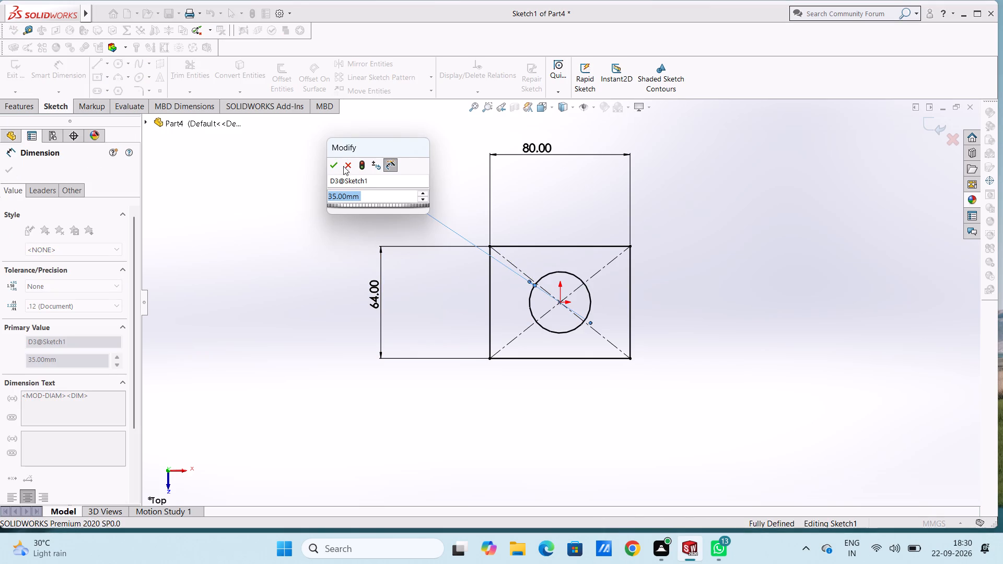
click(338, 162)
key(Escape)
key(Escape)
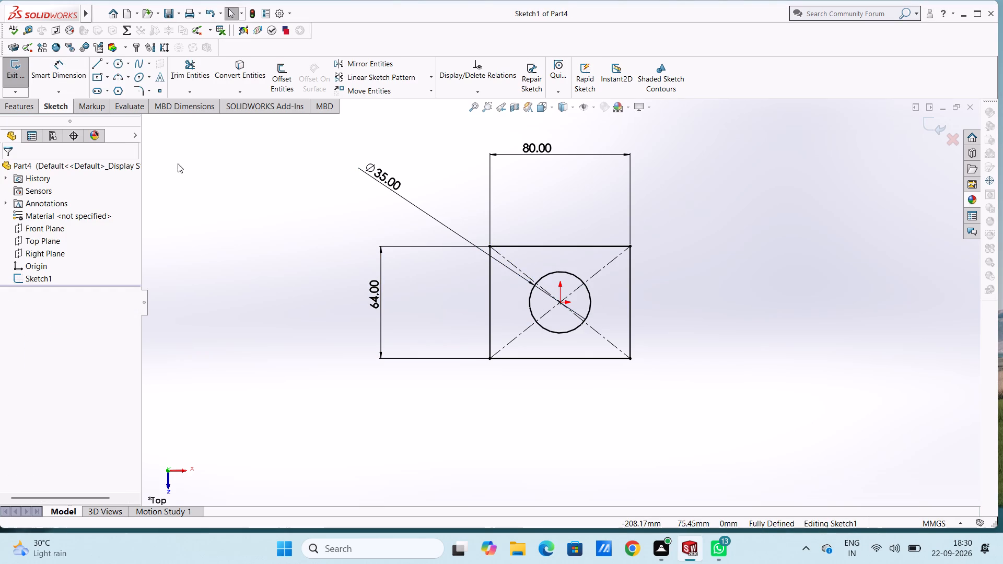
Extrude the rectangle with its circular hole as a blind boss 44 mm deep.
click(25, 110)
click(28, 83)
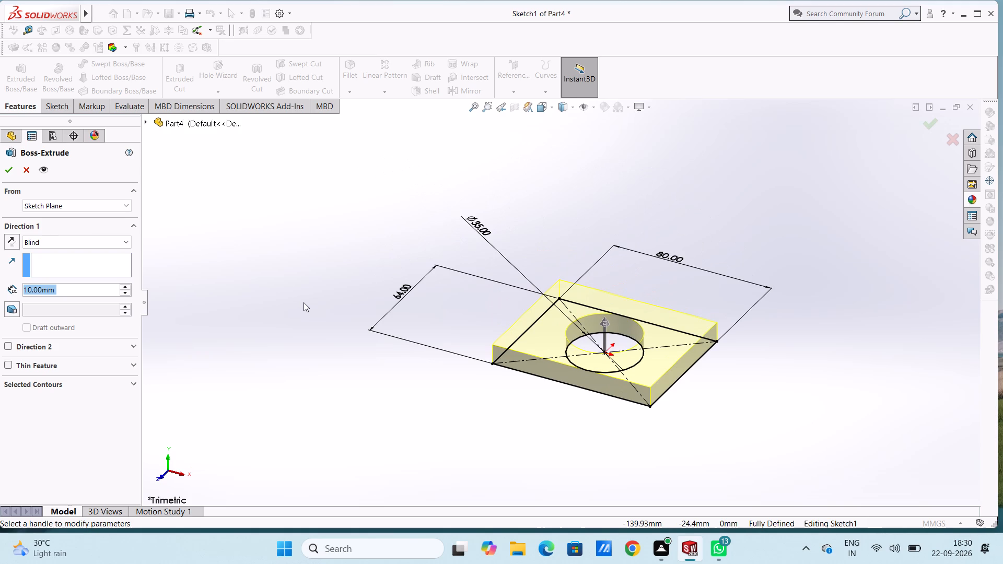
text(44)
key(Return)
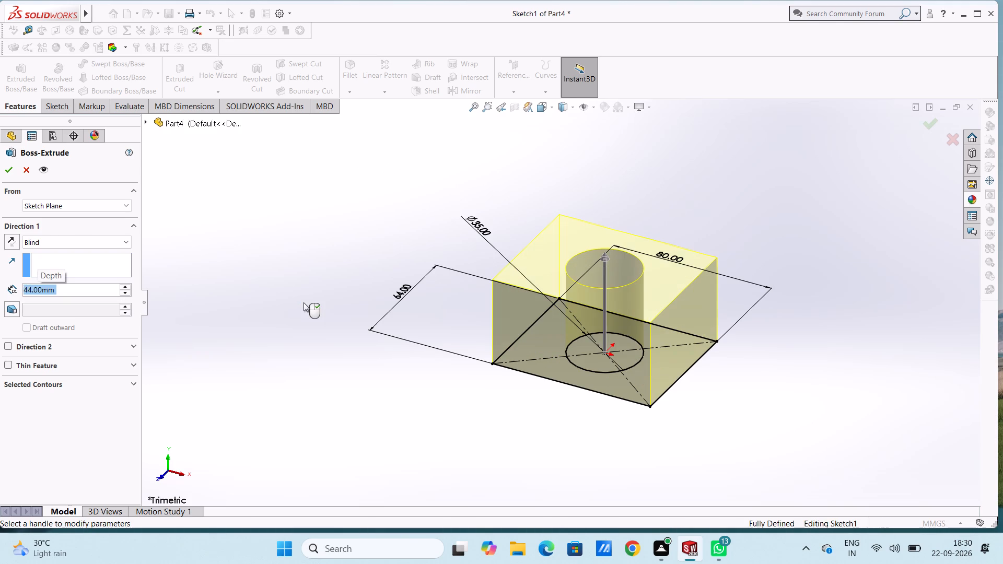
click(11, 174)
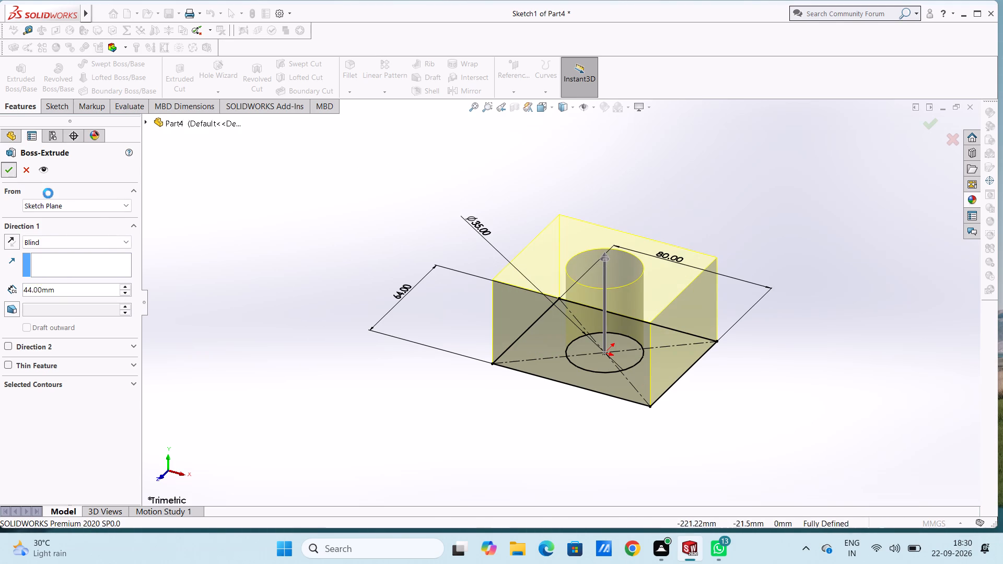
click(274, 261)
Open a new sketch on the block's 80 × 44 mm front face, seen from the front.
middle_drag(304, 239, 314, 263)
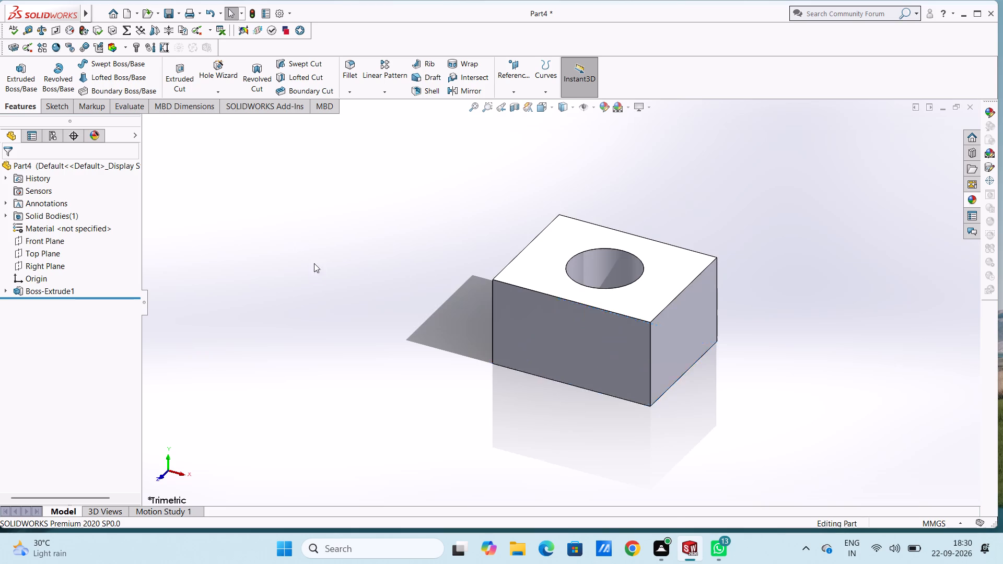
middle_drag(314, 263, 315, 378)
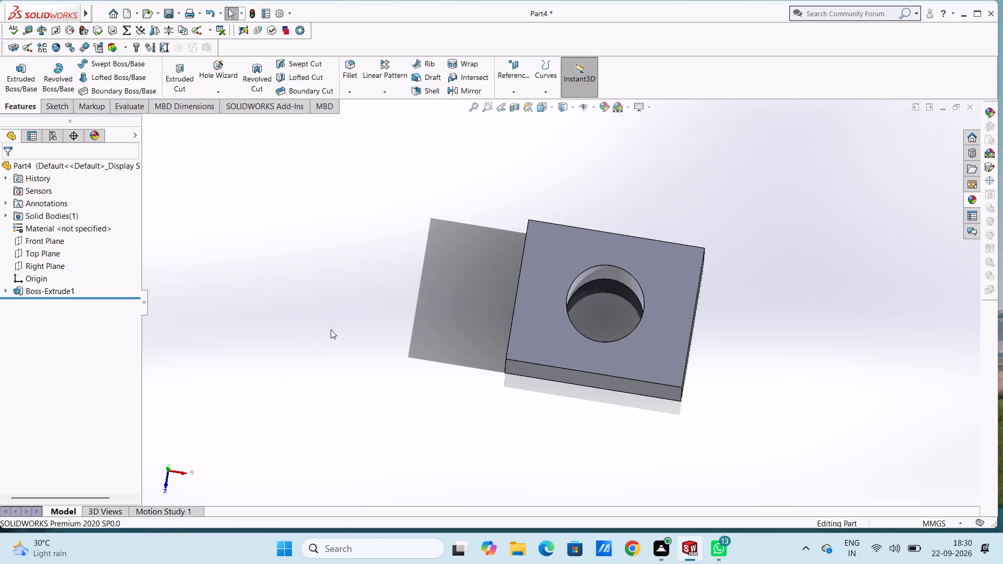
key(ctrl+1)
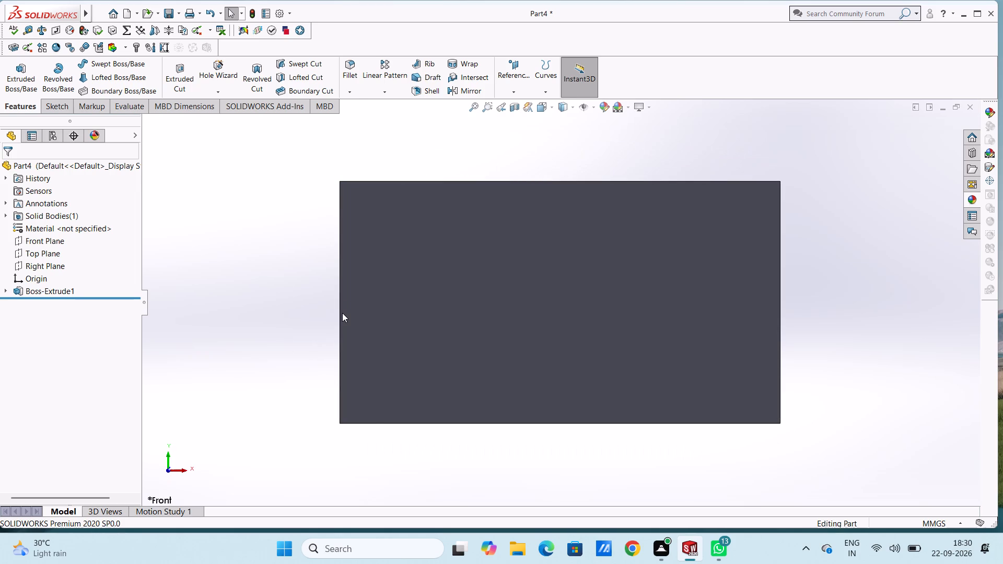
scroll(342, 313, up, 3)
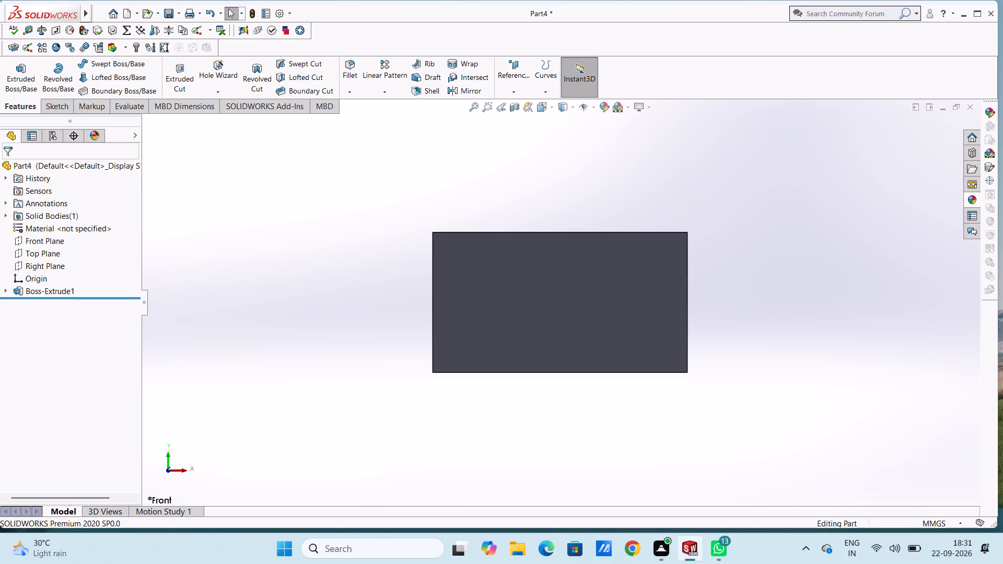
click(519, 277)
click(561, 246)
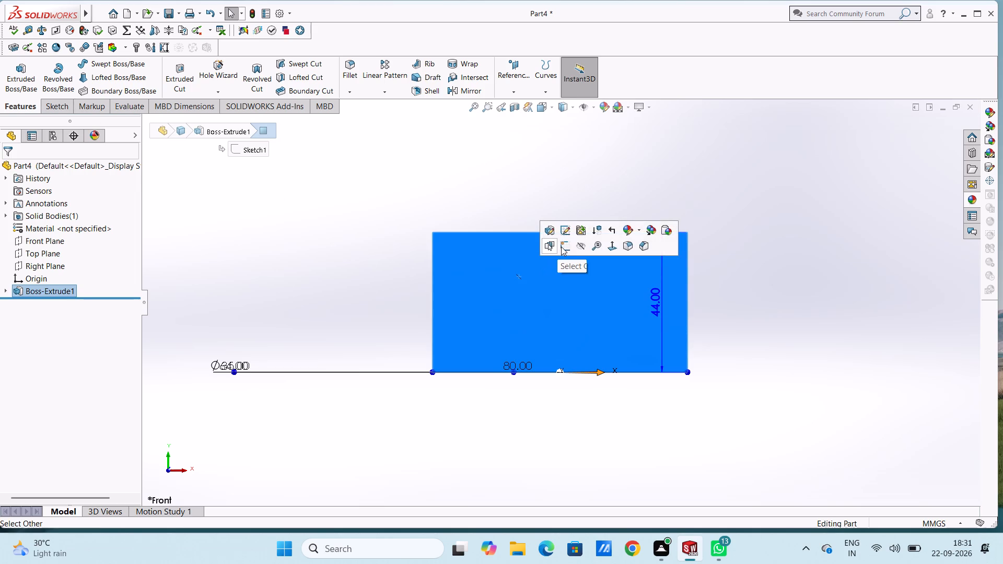
click(325, 256)
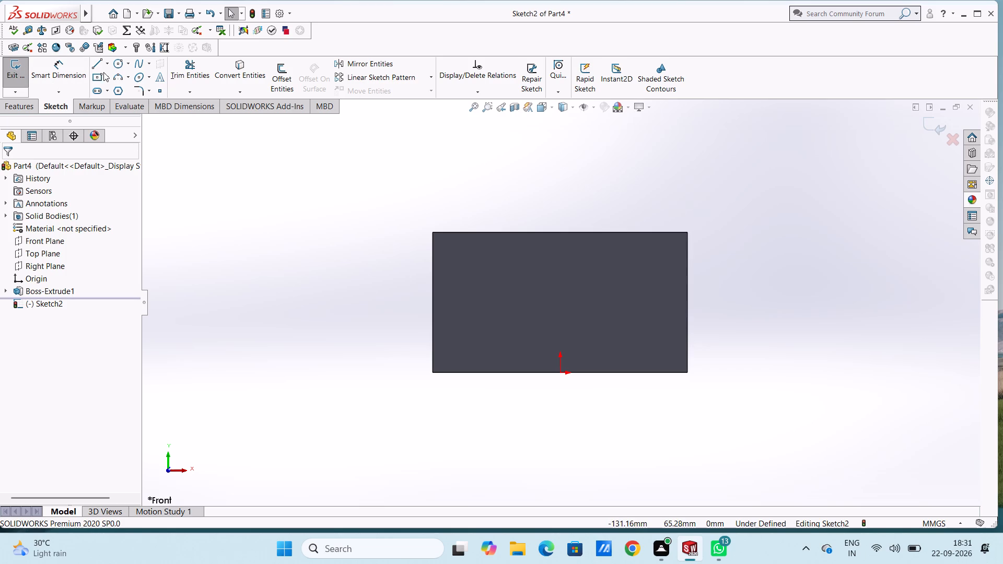
Sketch two concentric circles left of the block at its mid-height, with radii of about 15 mm and 28 mm.
click(116, 65)
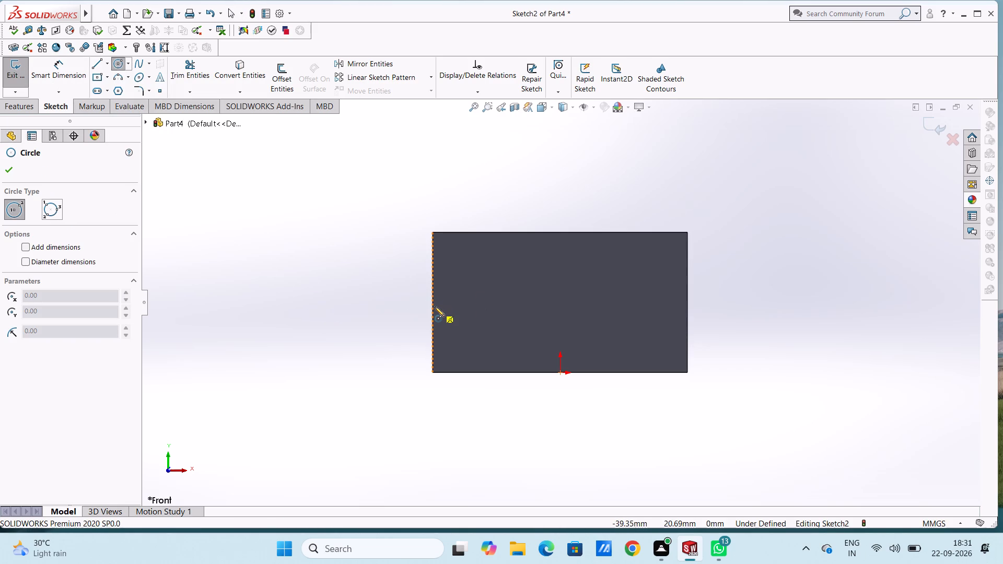
click(313, 300)
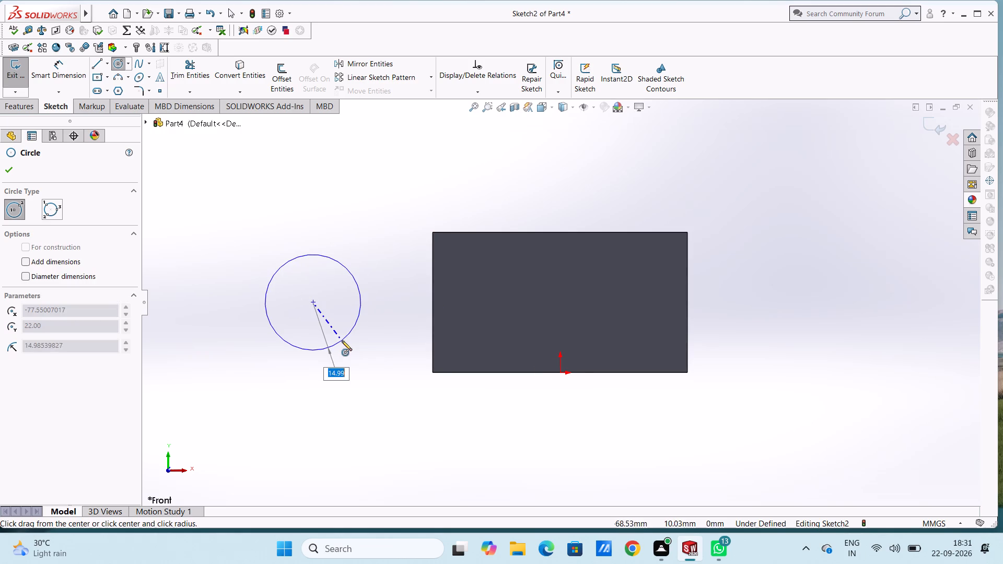
click(342, 340)
click(313, 302)
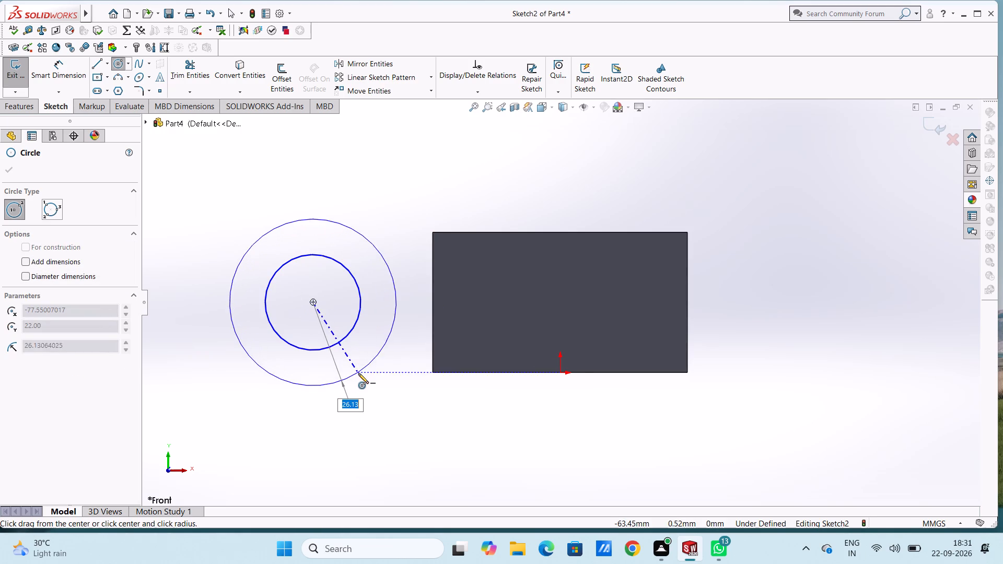
click(359, 379)
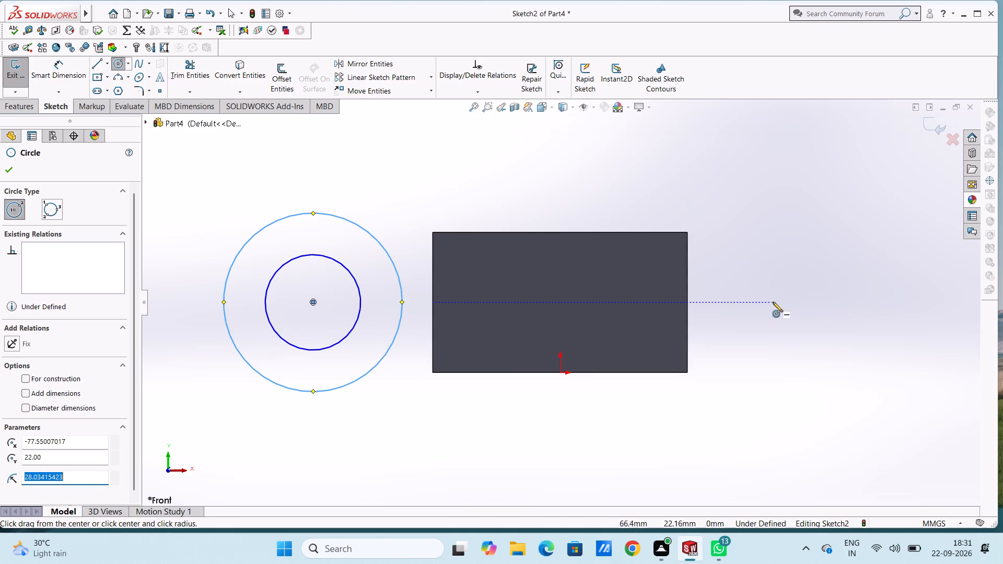
Sketch two concentric circles right of the block at its mid-height, the inner about 27 mm in diameter and the outer 50 mm in radius.
click(808, 300)
click(840, 331)
click(809, 301)
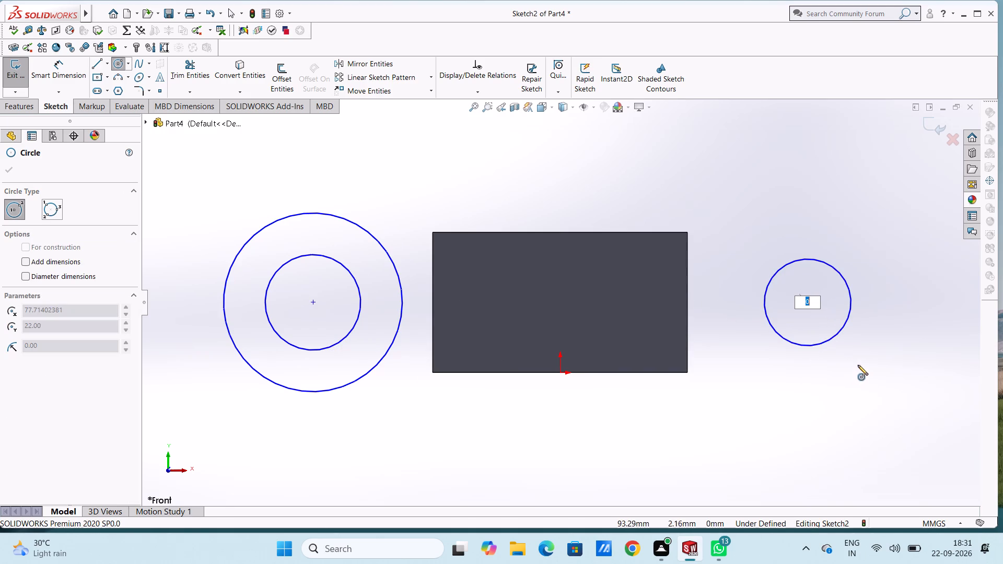
text(50)
key(Return)
key(Escape)
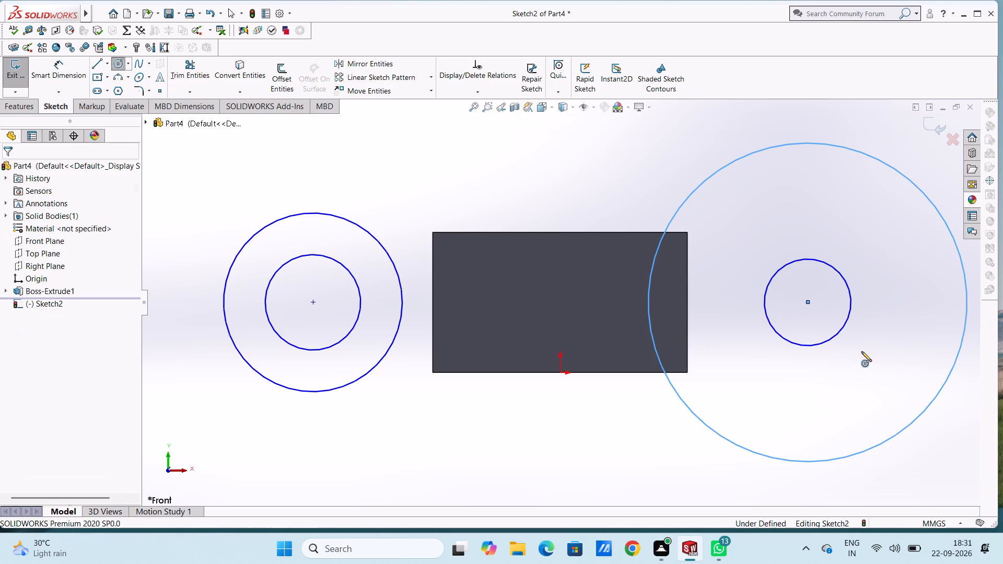
key(Escape)
Dimension the left pair of circles with an outer diameter of 68 mm and an inner diameter of 47 mm.
click(61, 74)
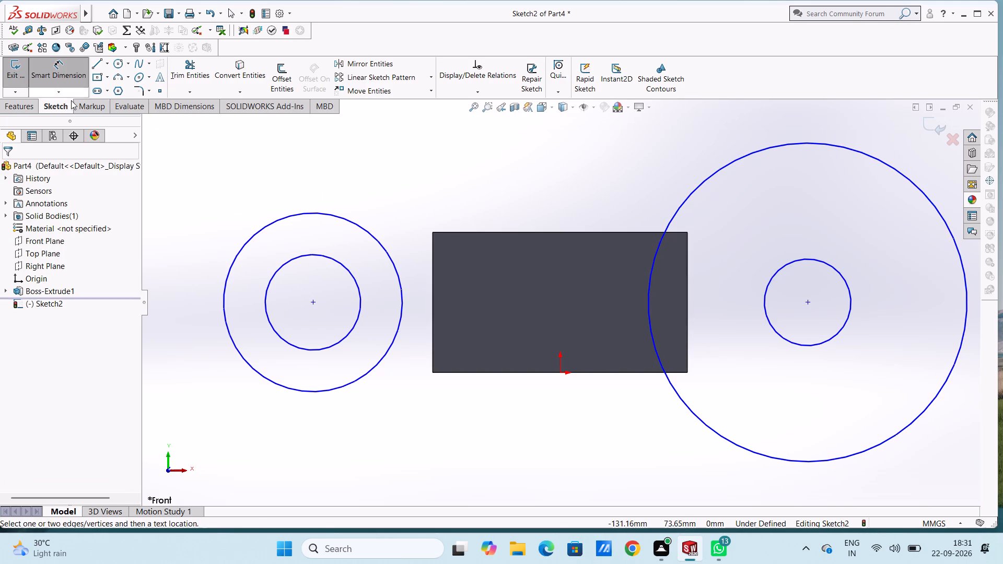
drag(242, 251, 242, 245)
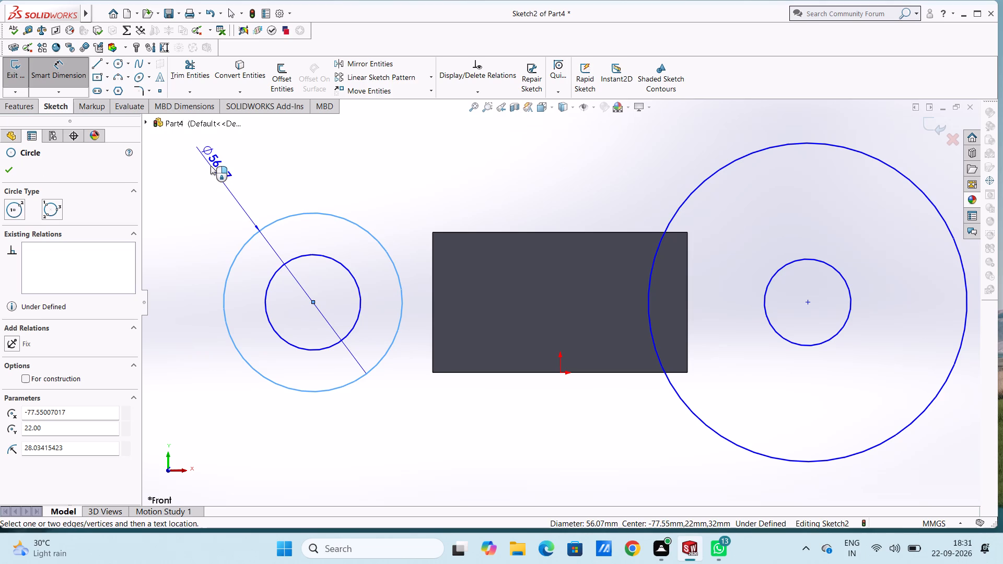
click(211, 165)
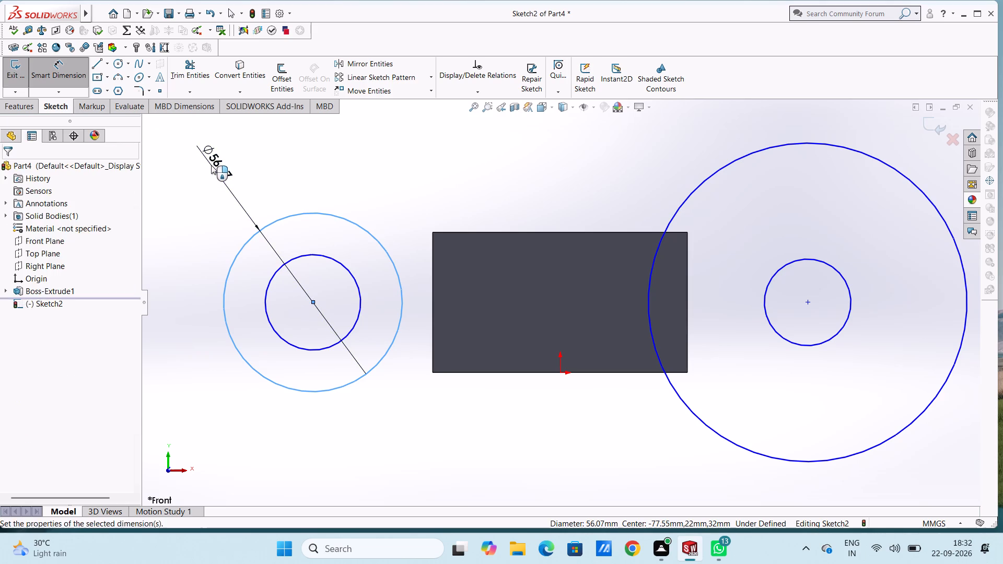
text(68)
key(Return)
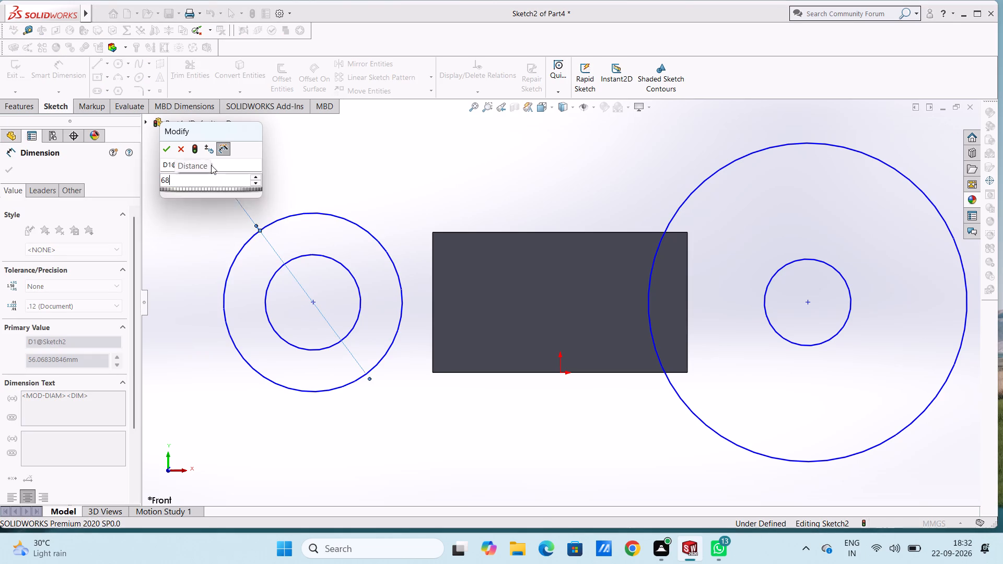
click(309, 166)
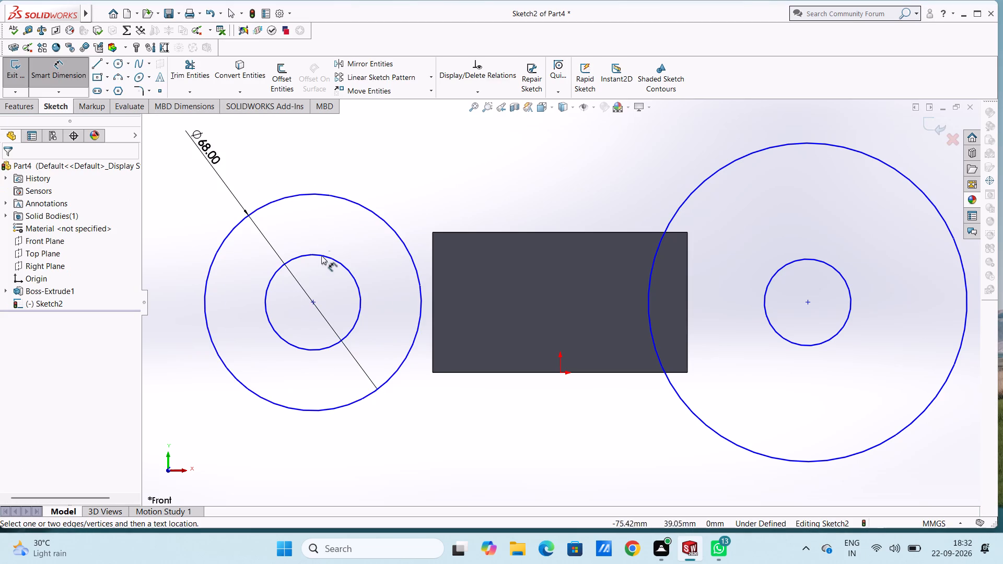
click(323, 254)
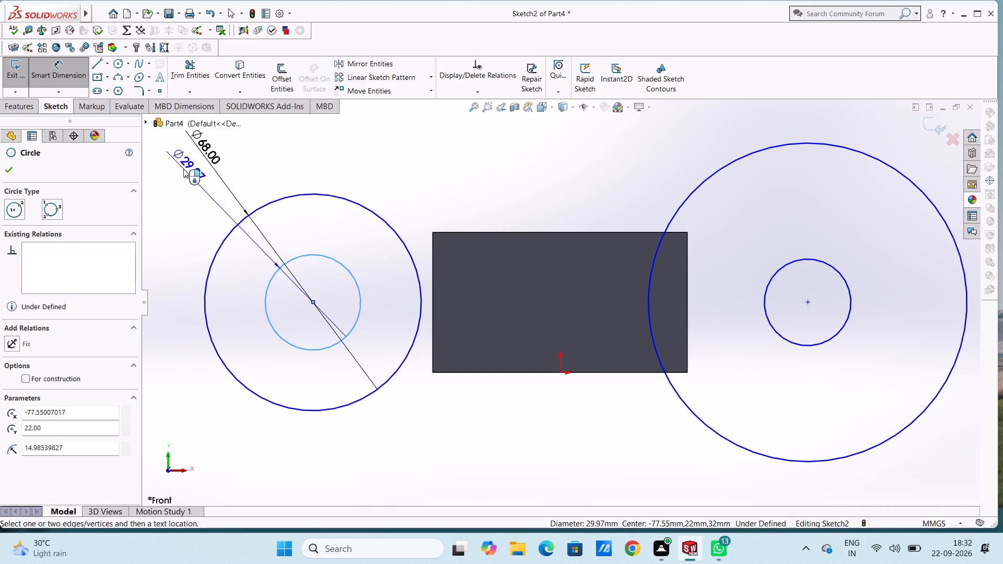
click(183, 166)
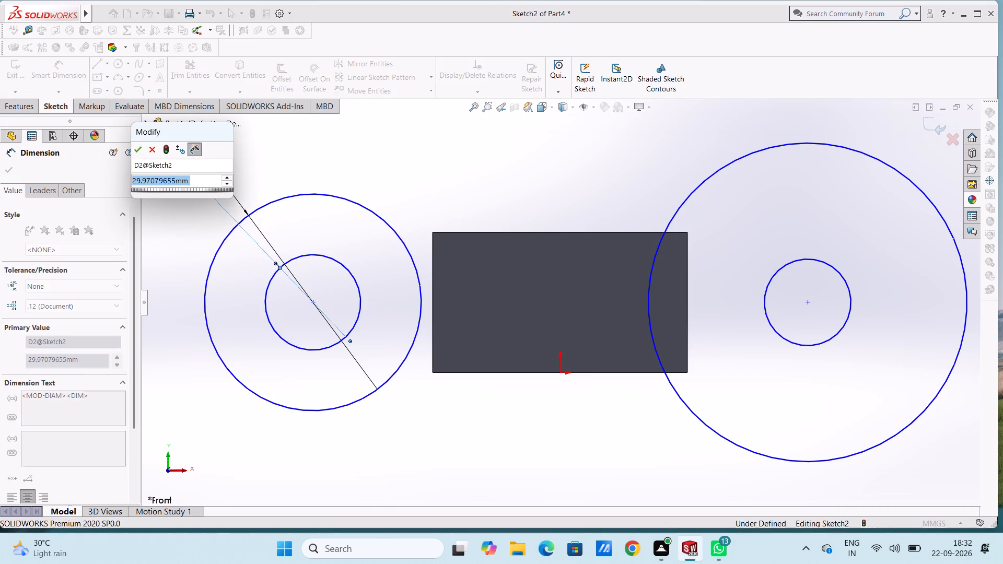
text(47)
key(Return)
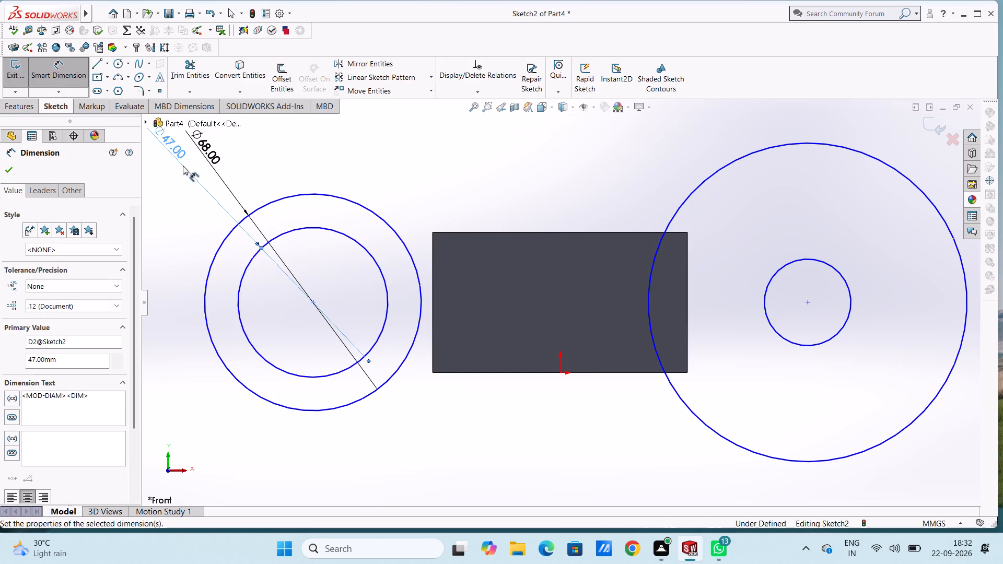
click(382, 166)
Dimension the right pair of circles with an outer diameter of 68 mm and an inner diameter of 47 mm.
scroll(634, 236, up, 4)
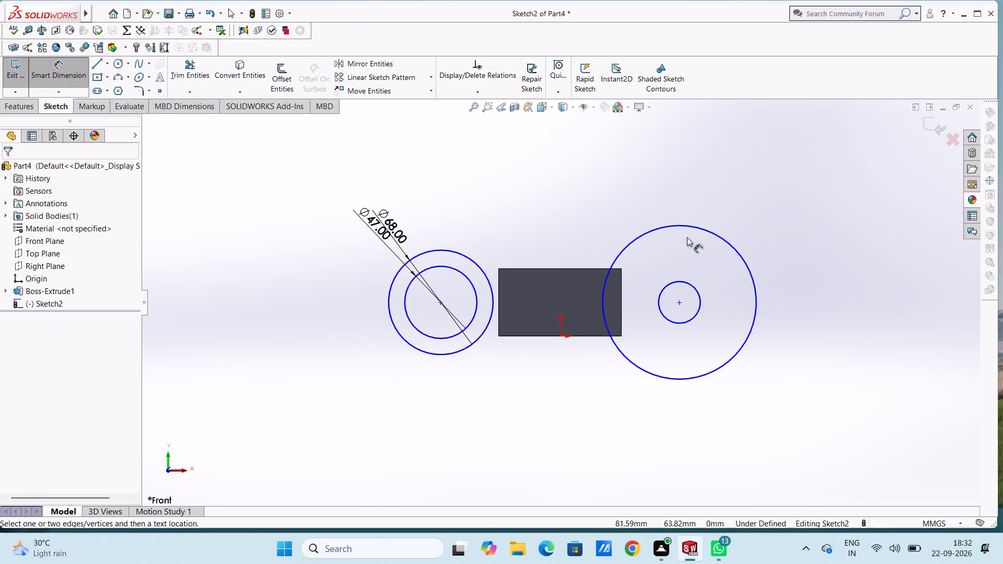
click(706, 227)
click(858, 149)
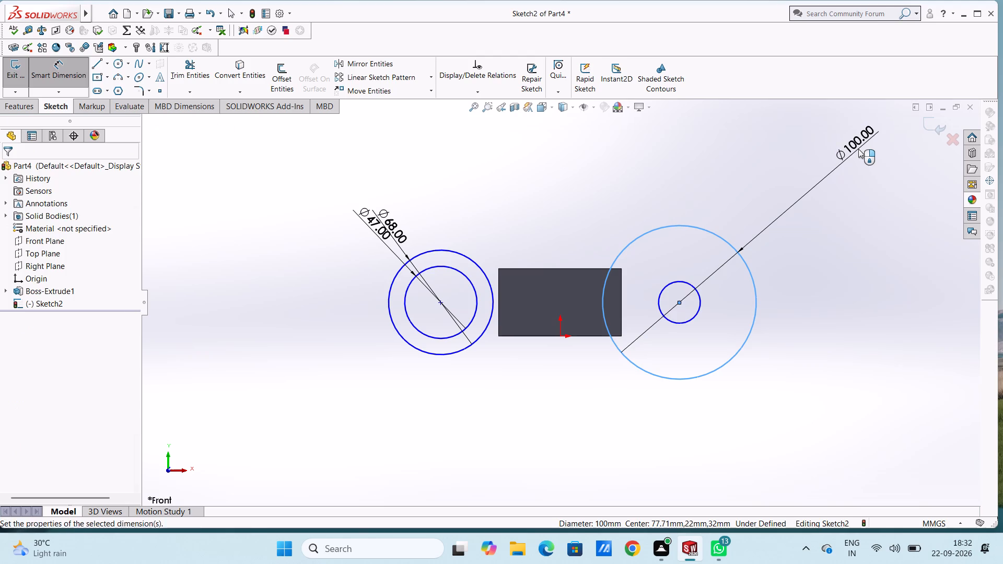
text(68)
key(Return)
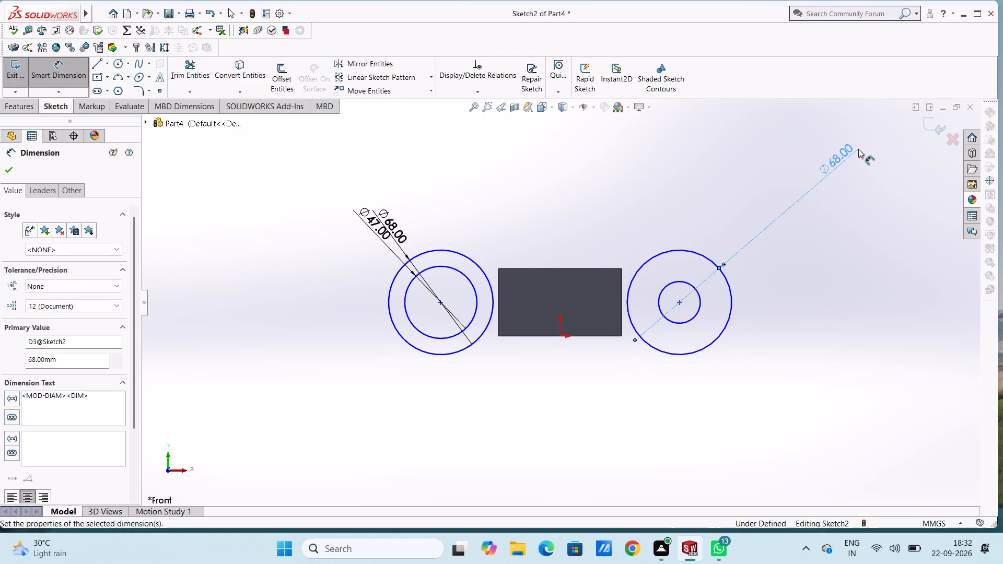
click(858, 261)
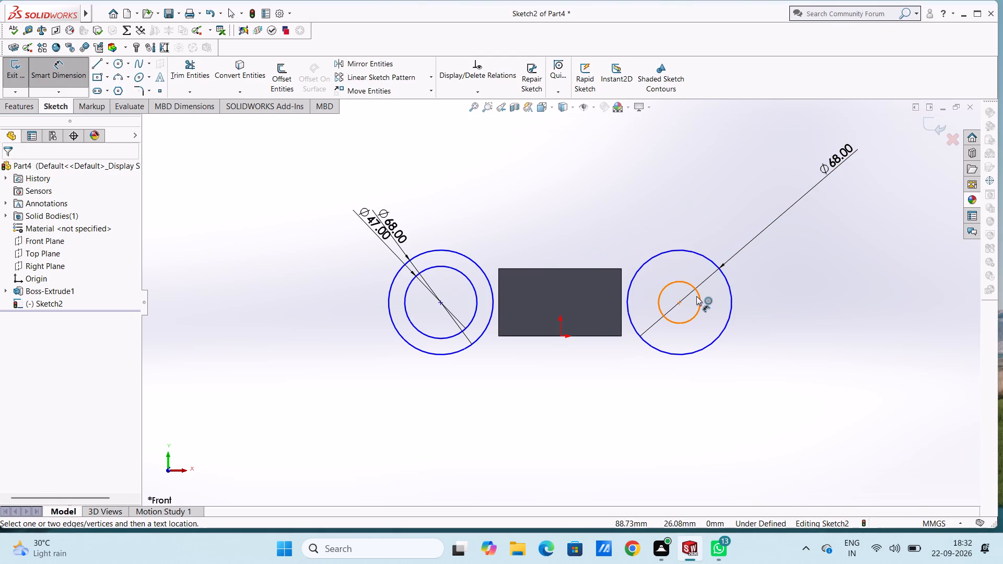
click(696, 296)
click(795, 149)
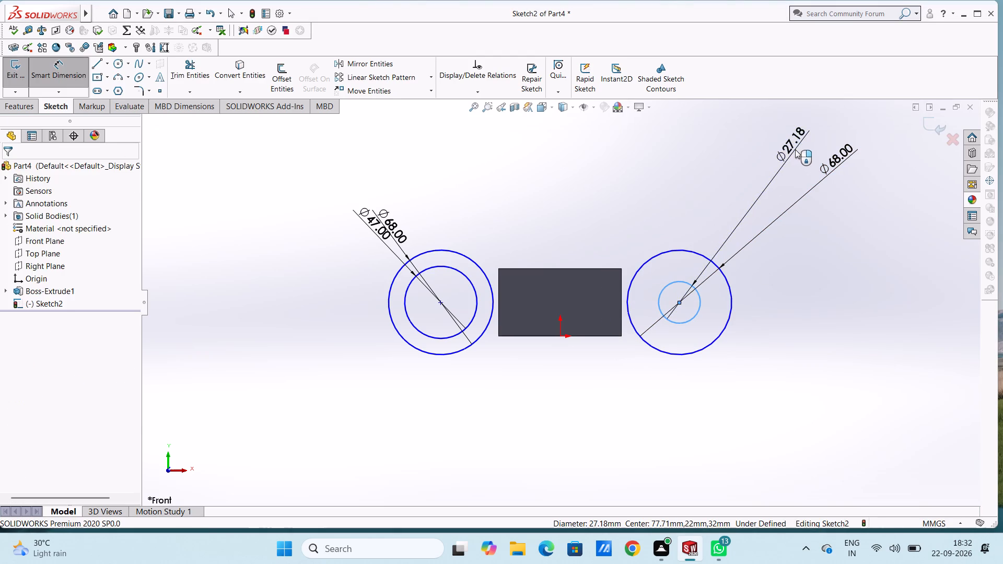
text(47)
key(Return)
click(709, 180)
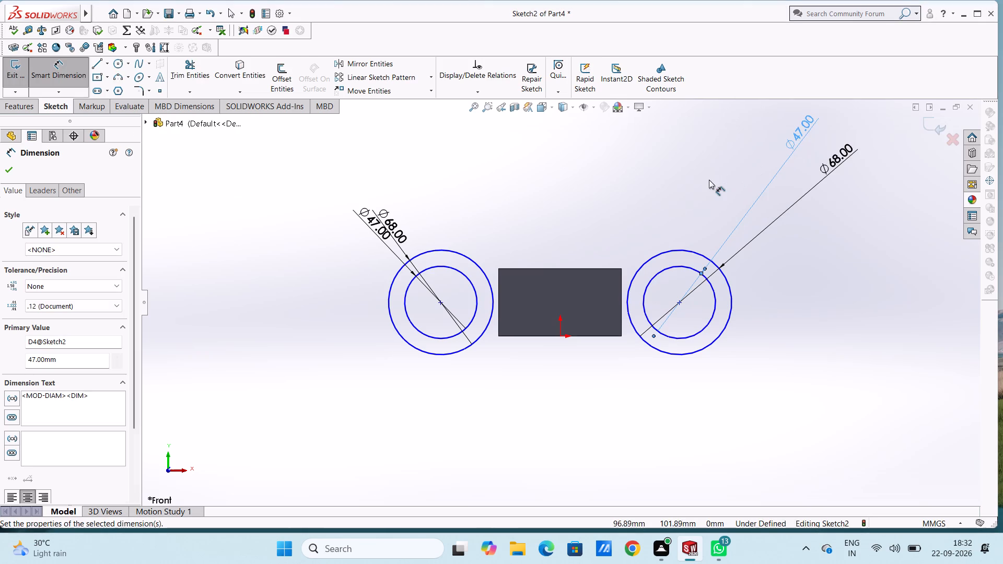
Dimension the horizontal distance from the origin to each circle pair's center as 92.2 mm.
click(440, 305)
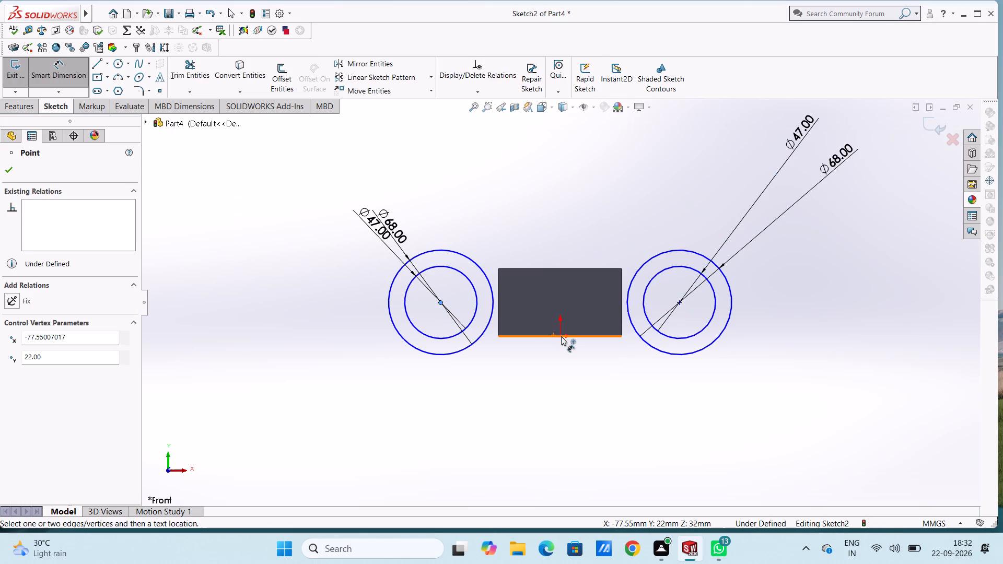
click(562, 337)
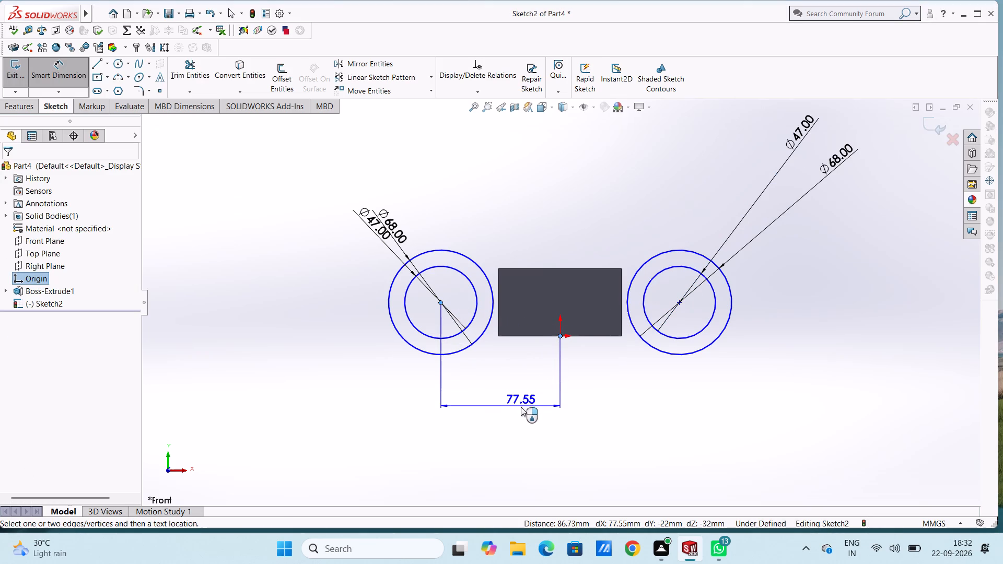
click(520, 407)
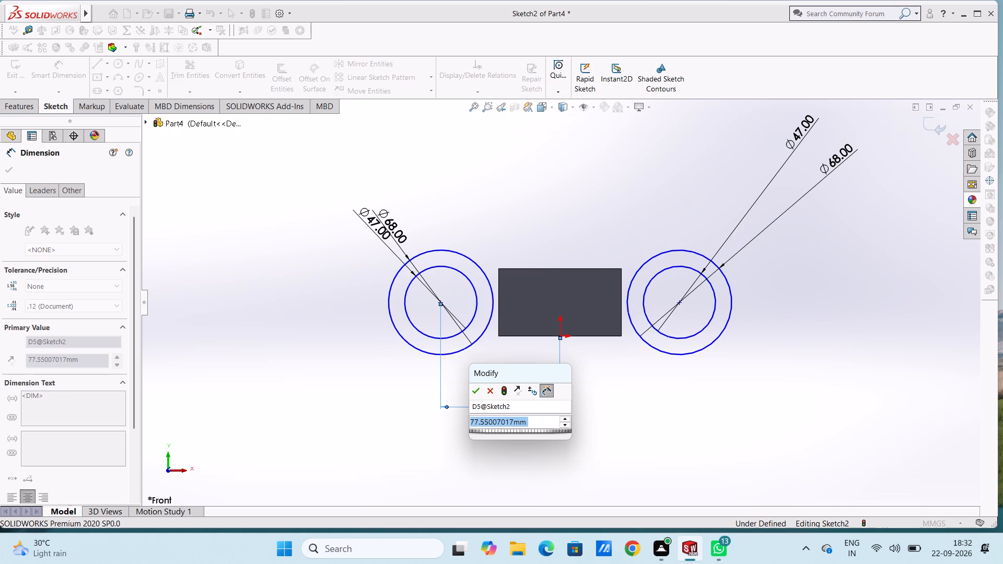
text(92.2)
key(Return)
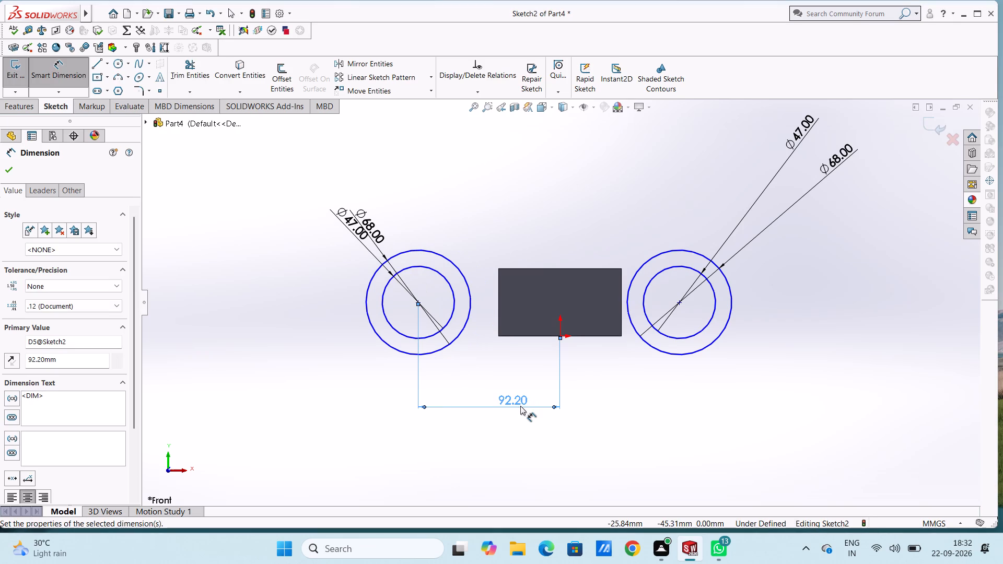
click(482, 364)
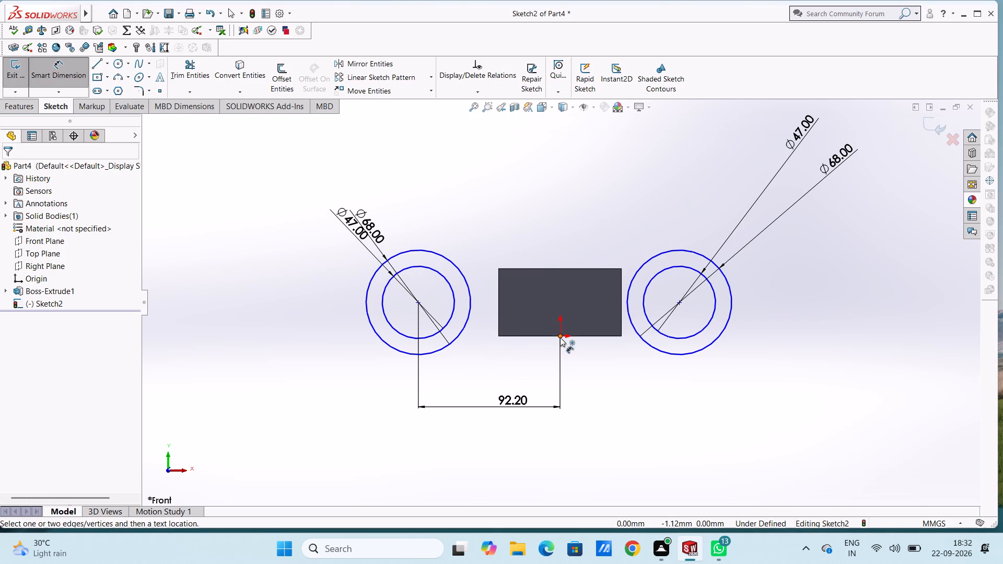
click(560, 337)
click(678, 303)
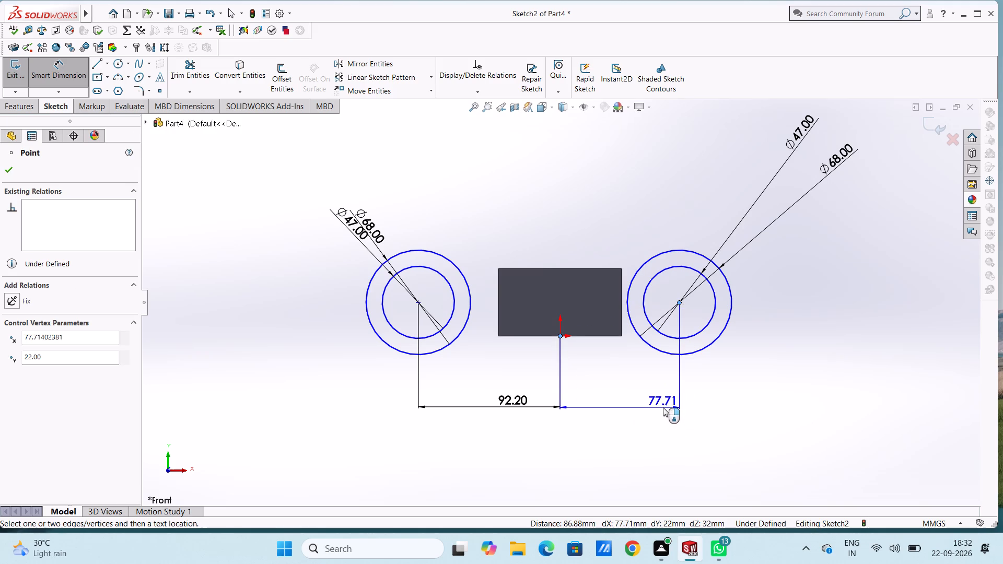
click(663, 407)
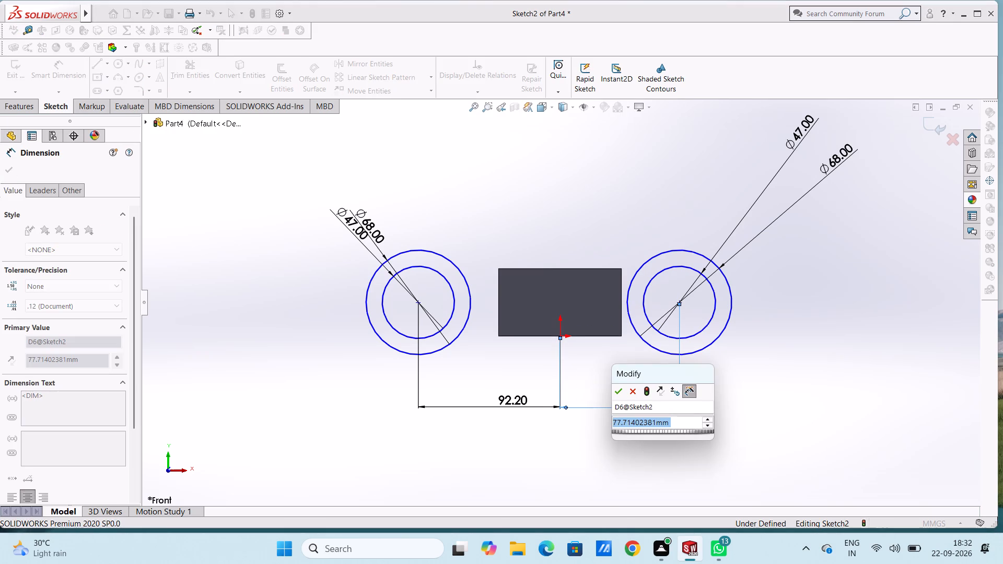
text(92.2)
key(Return)
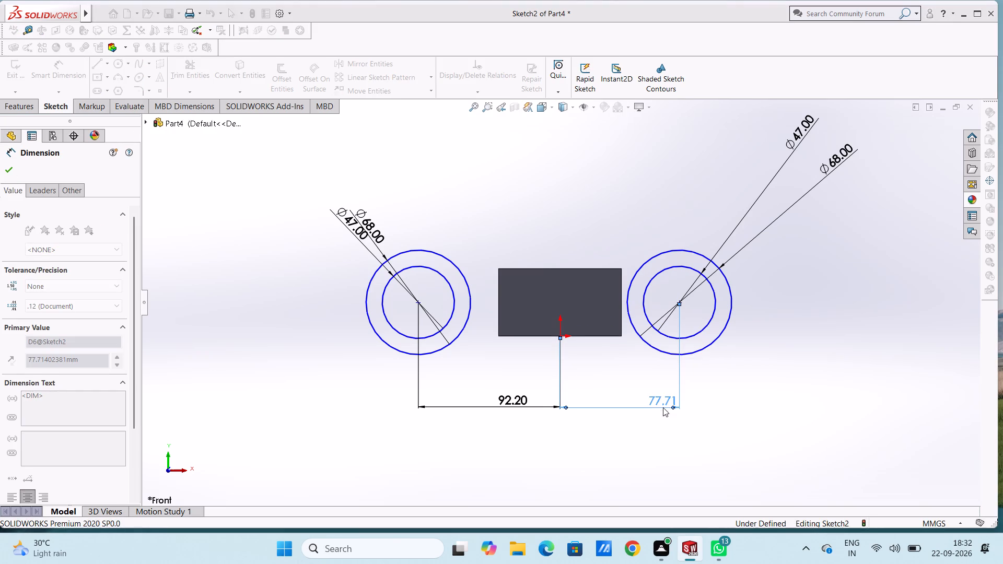
click(638, 366)
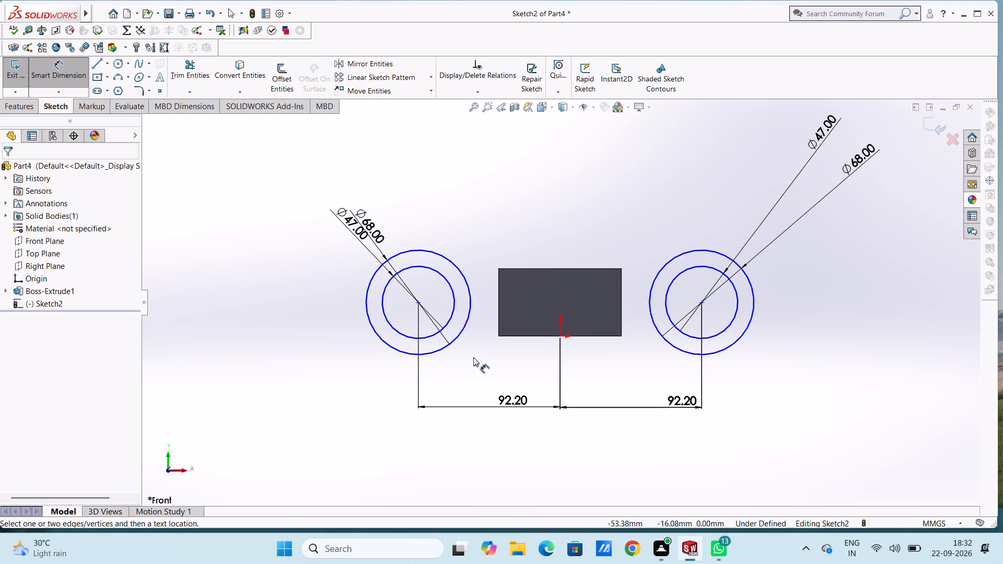
Dimension the vertical distance from the block's top edge to each circle pair's center as 22 mm.
click(417, 304)
click(514, 269)
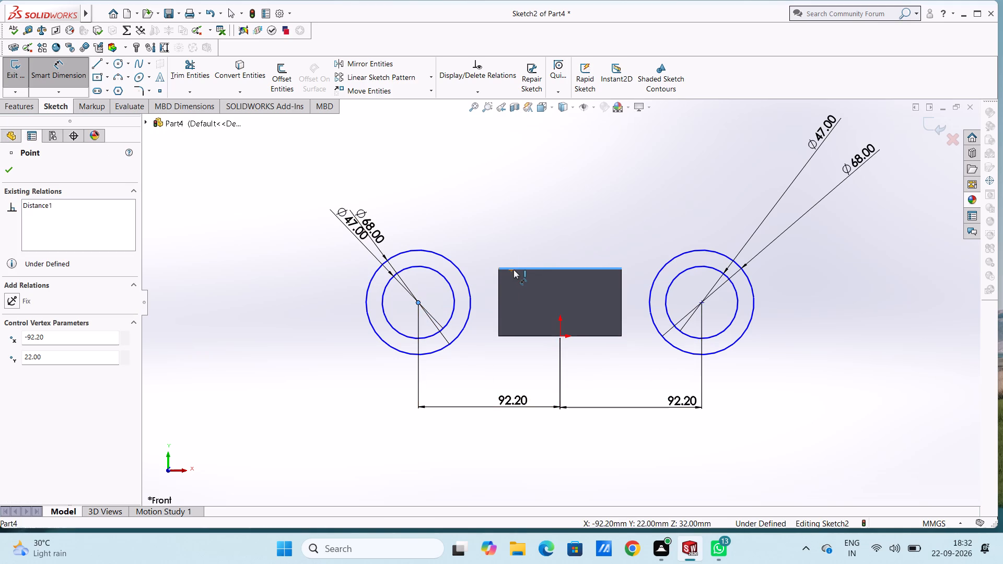
click(229, 291)
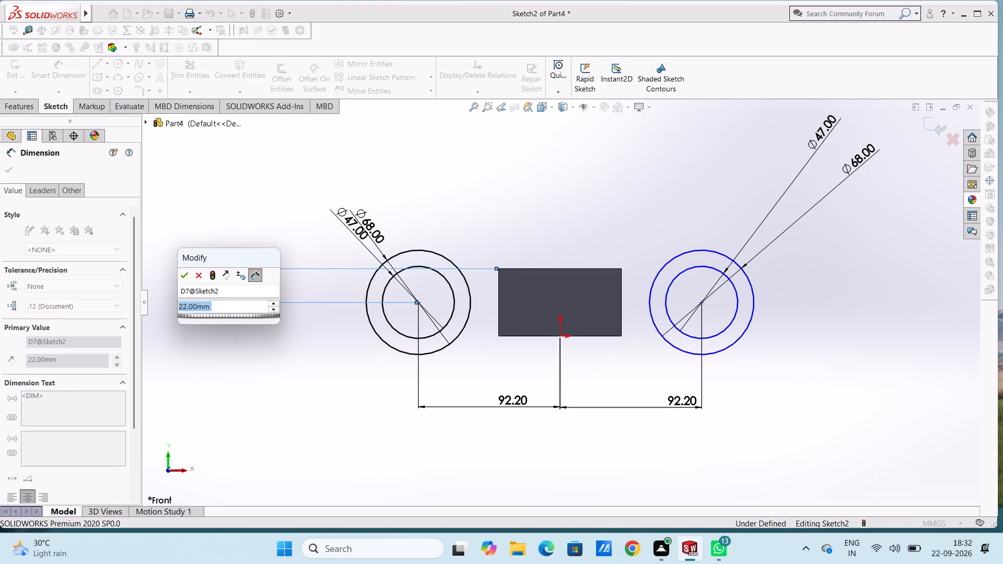
click(180, 280)
click(215, 228)
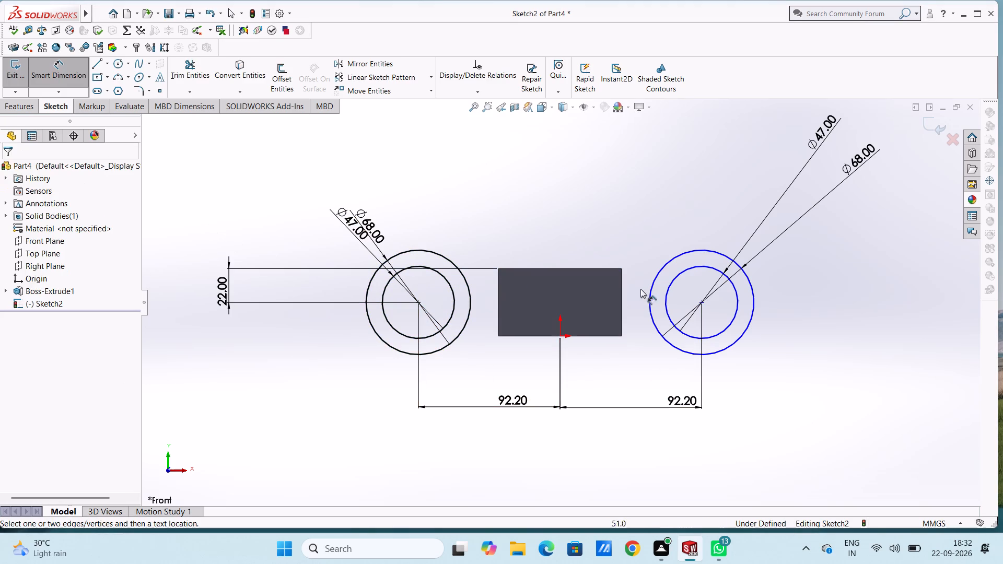
click(599, 269)
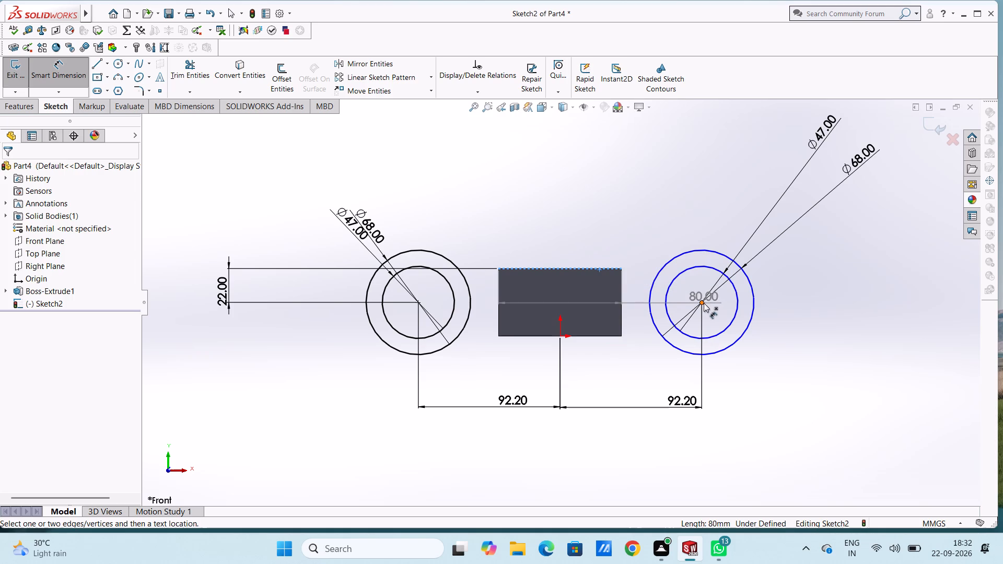
click(704, 303)
click(931, 289)
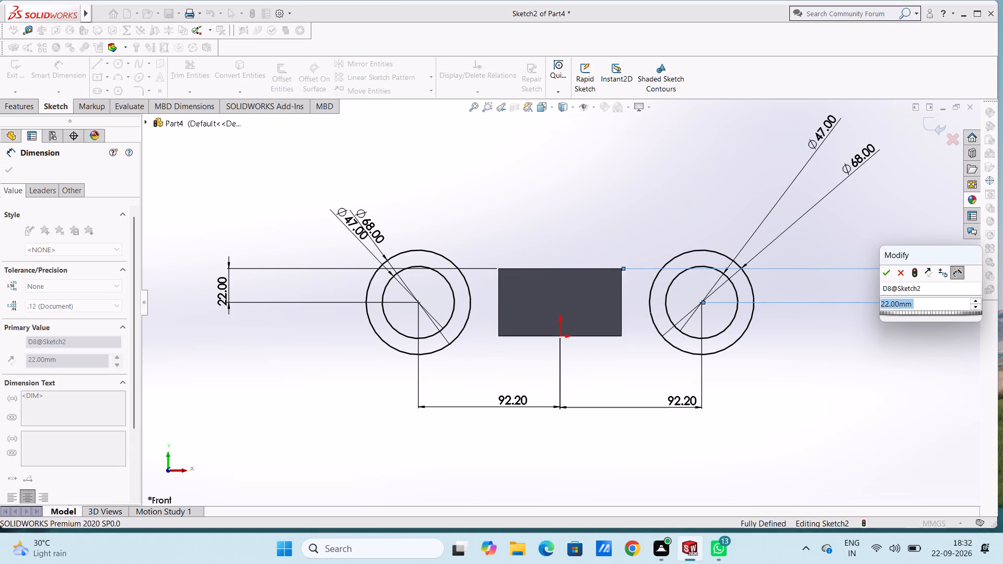
click(889, 276)
key(Escape)
key(Escape)
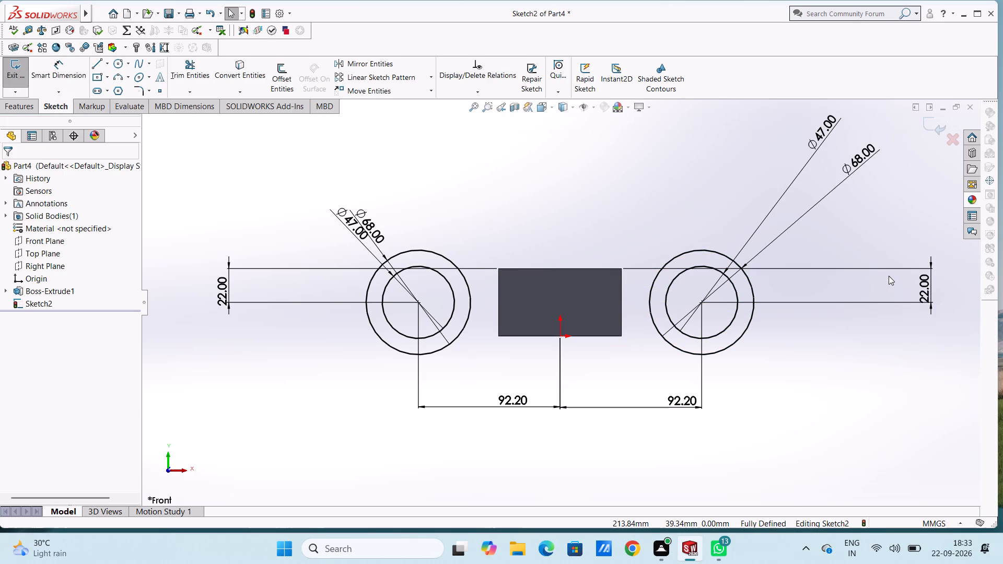
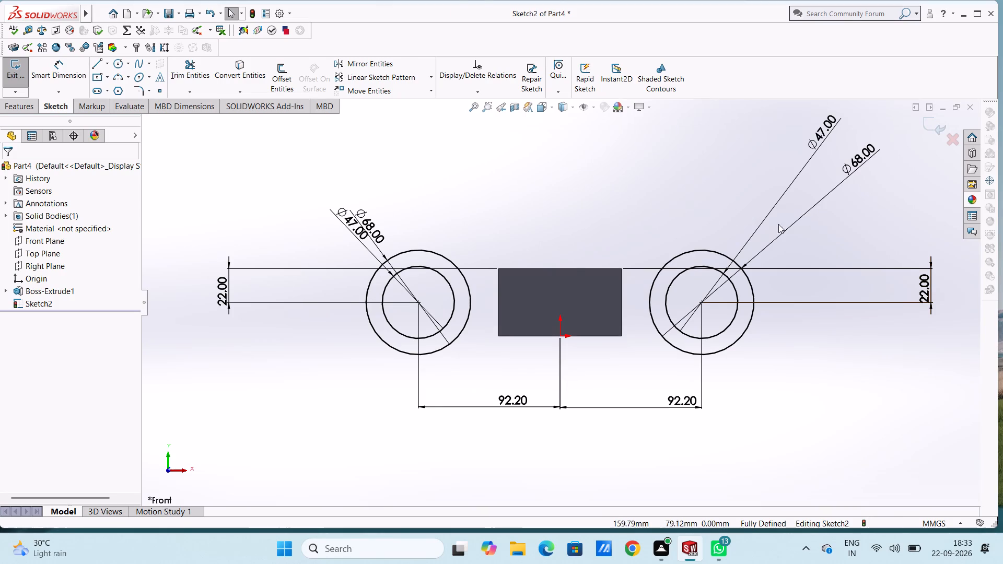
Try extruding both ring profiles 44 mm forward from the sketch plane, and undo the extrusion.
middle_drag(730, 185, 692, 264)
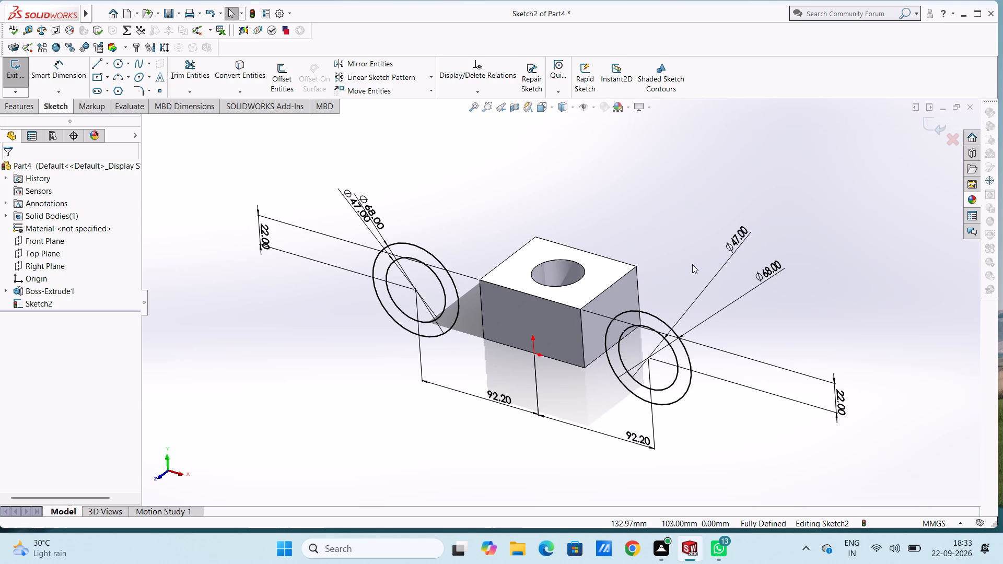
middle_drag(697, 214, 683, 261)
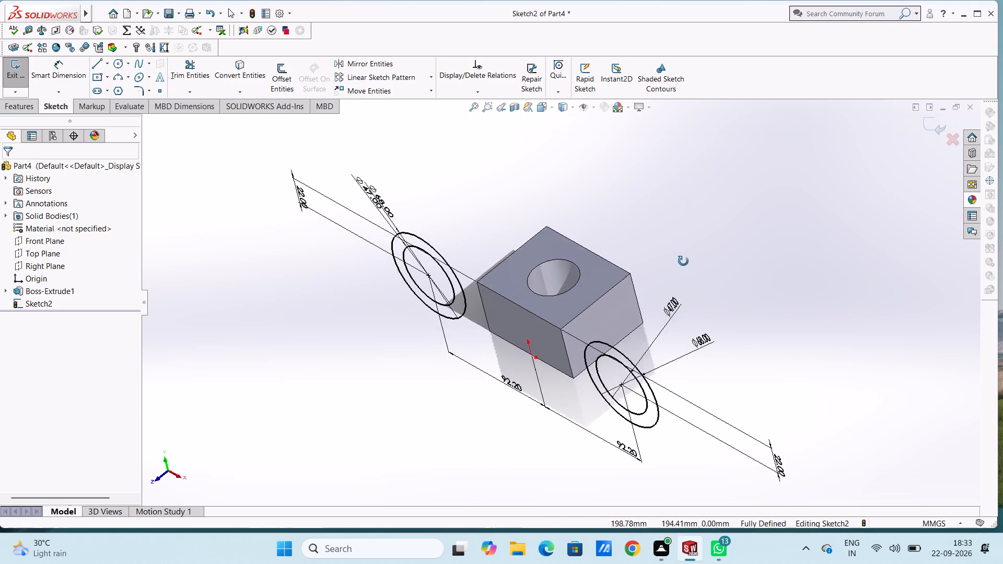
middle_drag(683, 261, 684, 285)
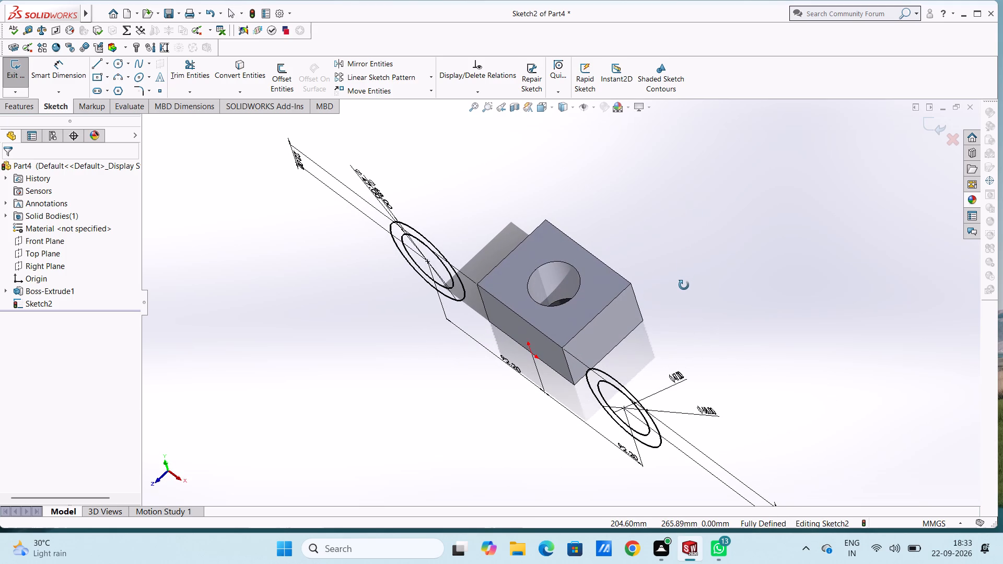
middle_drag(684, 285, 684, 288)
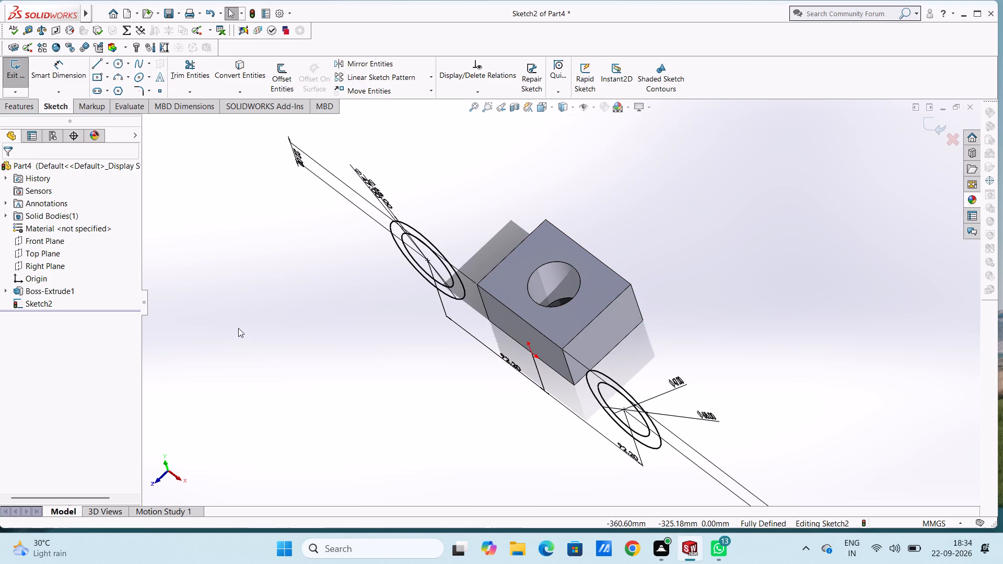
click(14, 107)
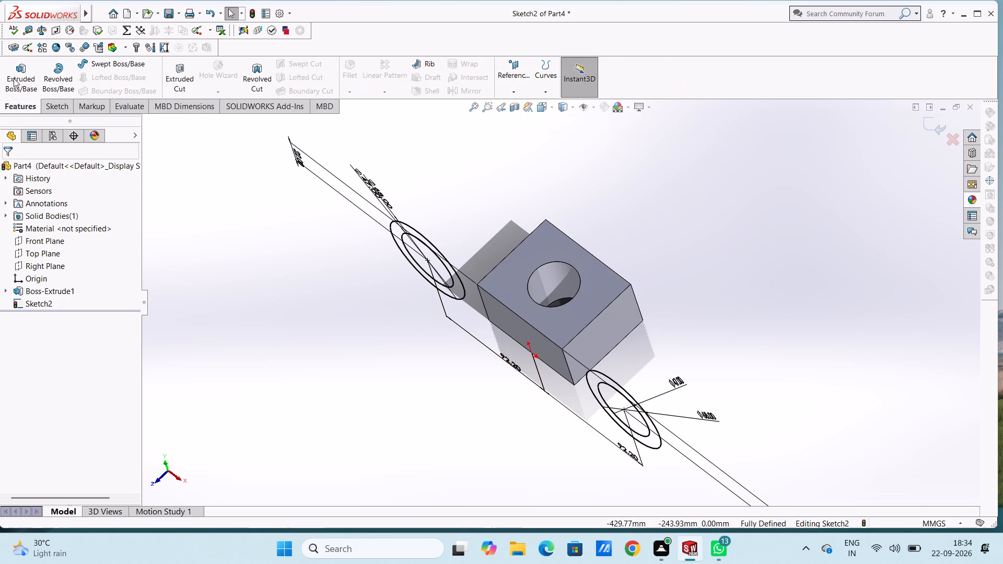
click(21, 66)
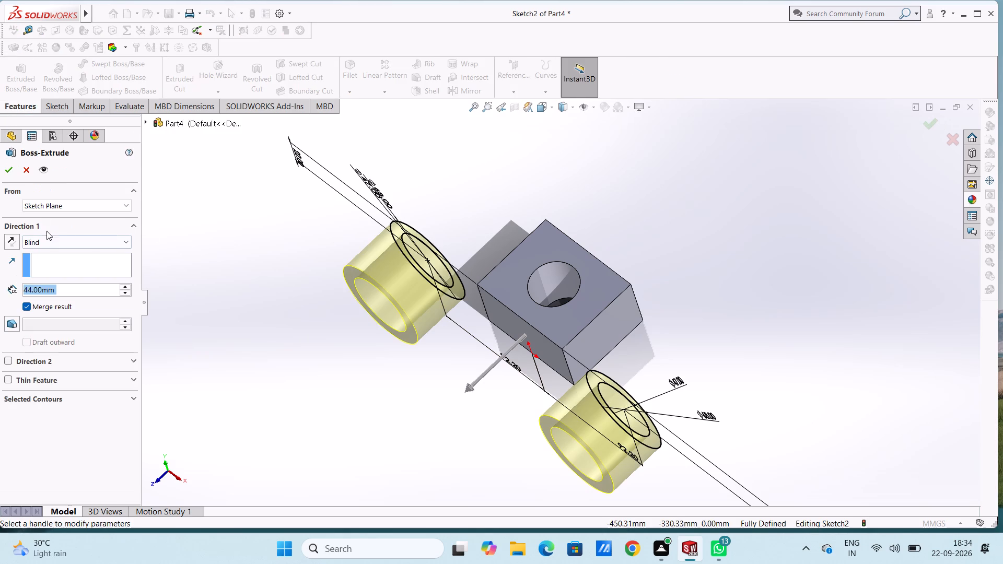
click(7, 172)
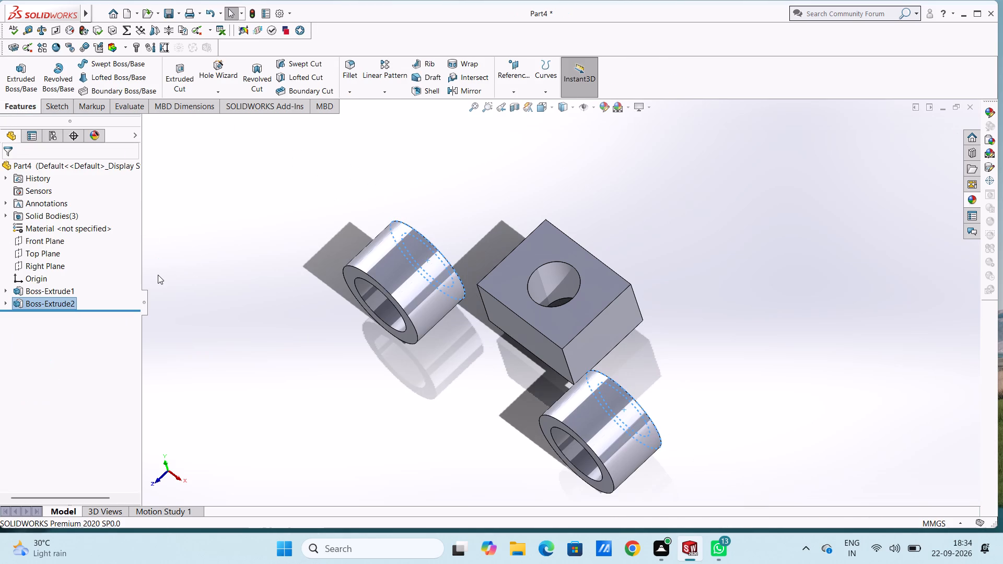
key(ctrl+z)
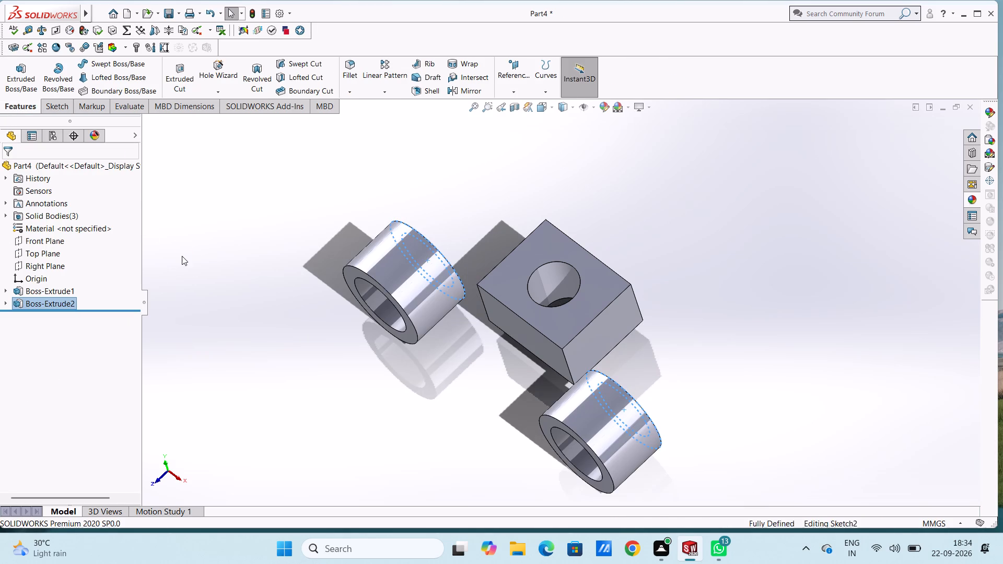
Extrude both ring profiles to a blind depth of 15.75 mm in the reversed direction, toward the back of the block.
click(19, 108)
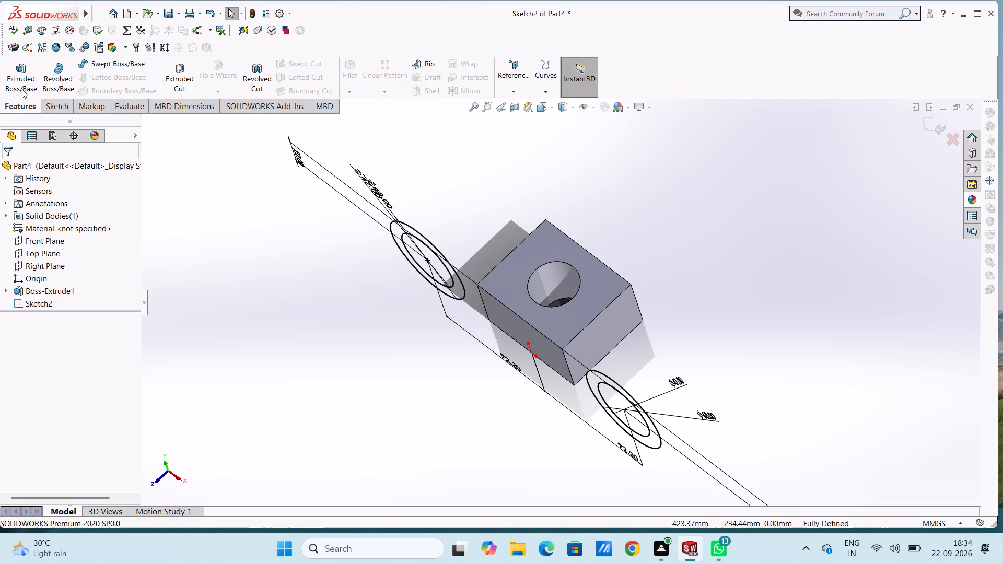
click(22, 77)
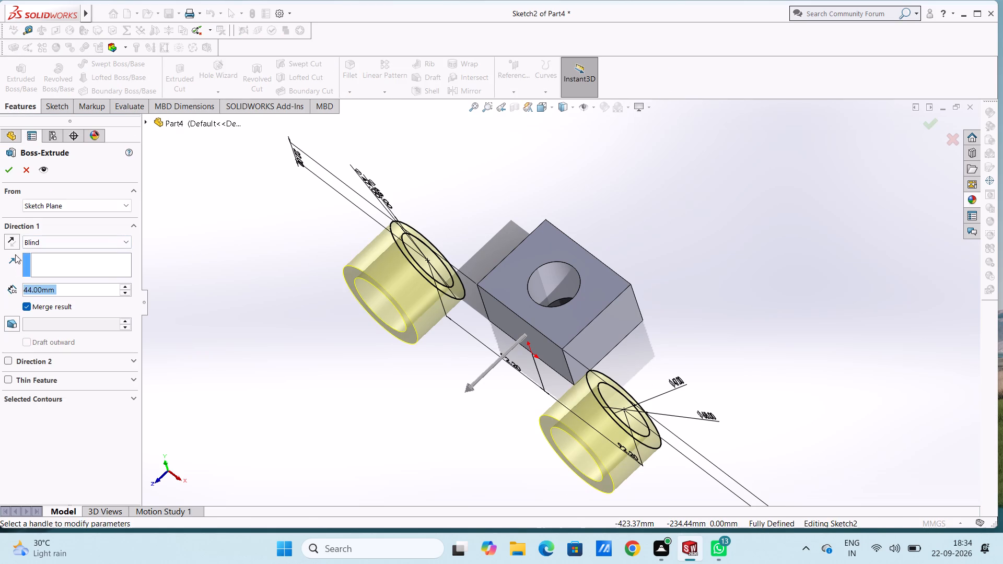
click(12, 241)
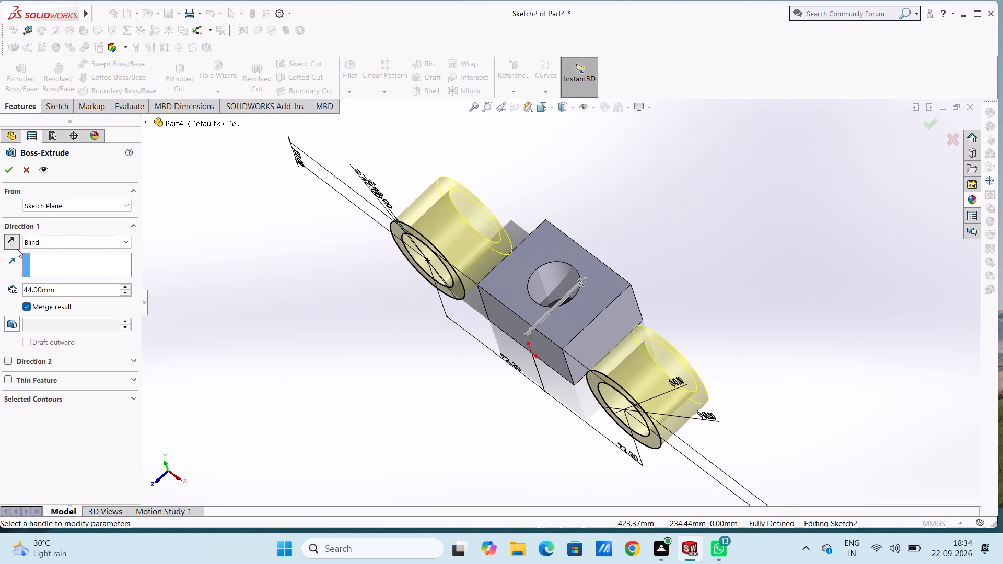
double_click(62, 291)
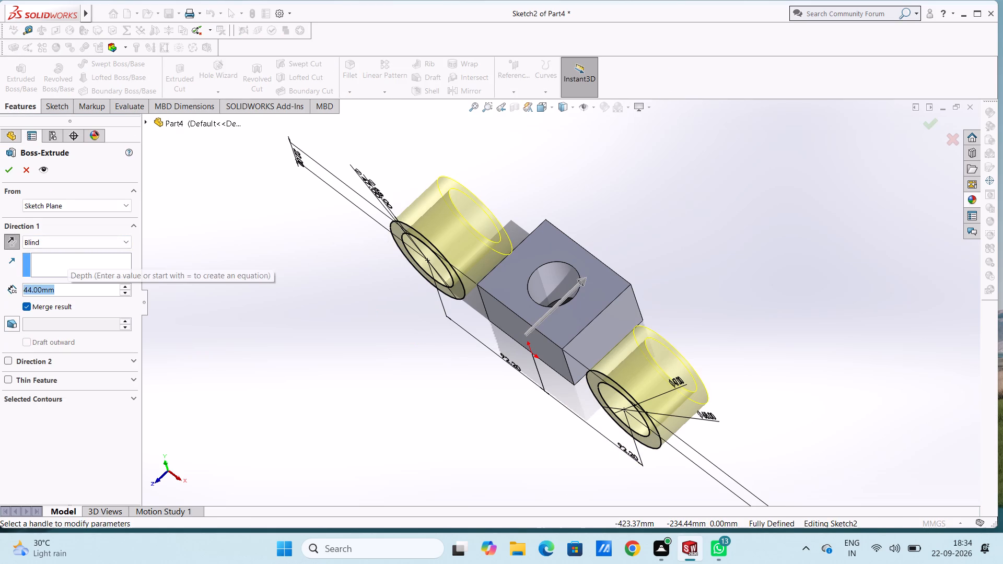
text(14.5)
key(Return)
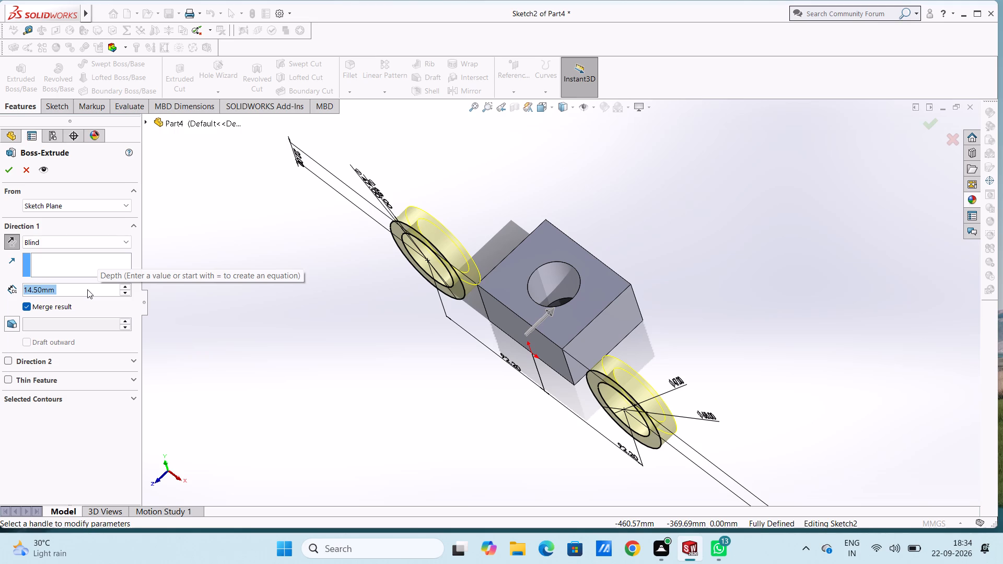
text(15.)
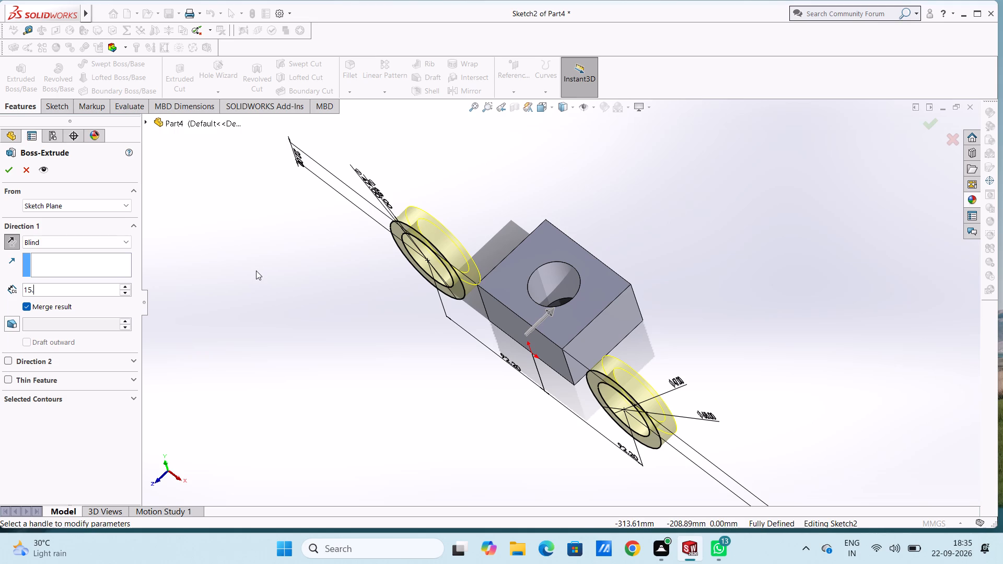
text(75)
key(Return)
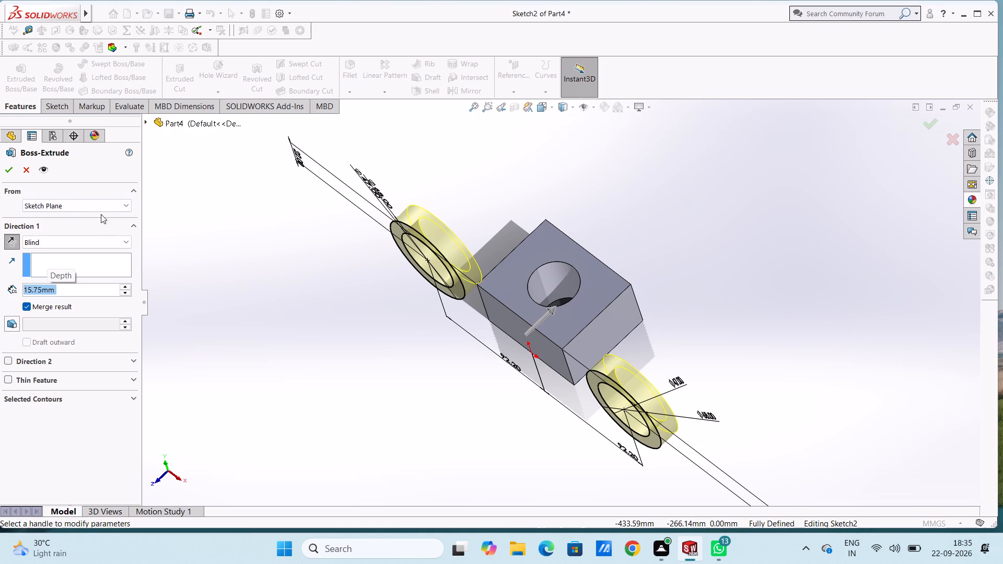
click(8, 169)
click(243, 256)
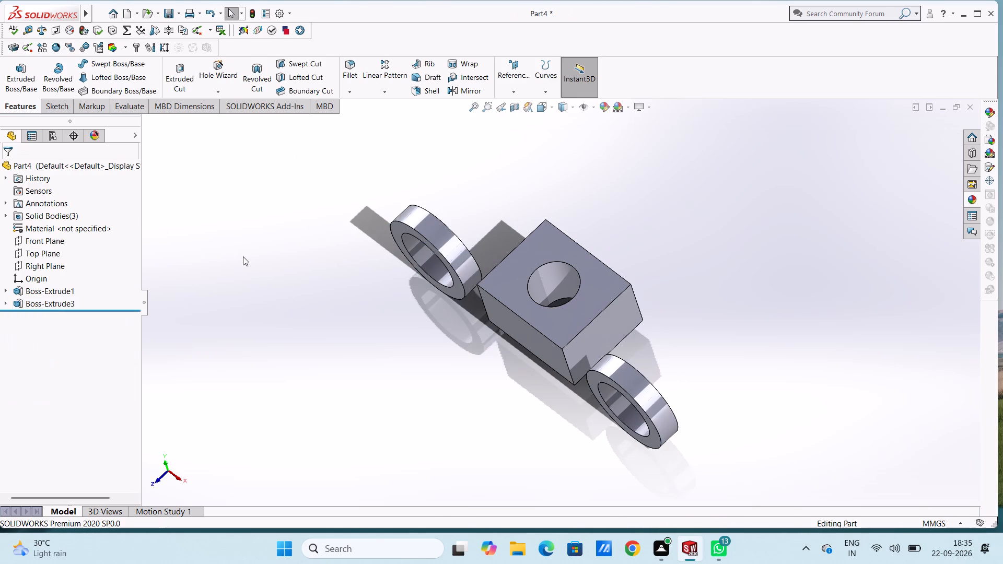
Start a sketch on the left ring's front face and draw concentric circles over its inner and outer edges, with radii 23.5 and 34 mm.
key(ctrl+1)
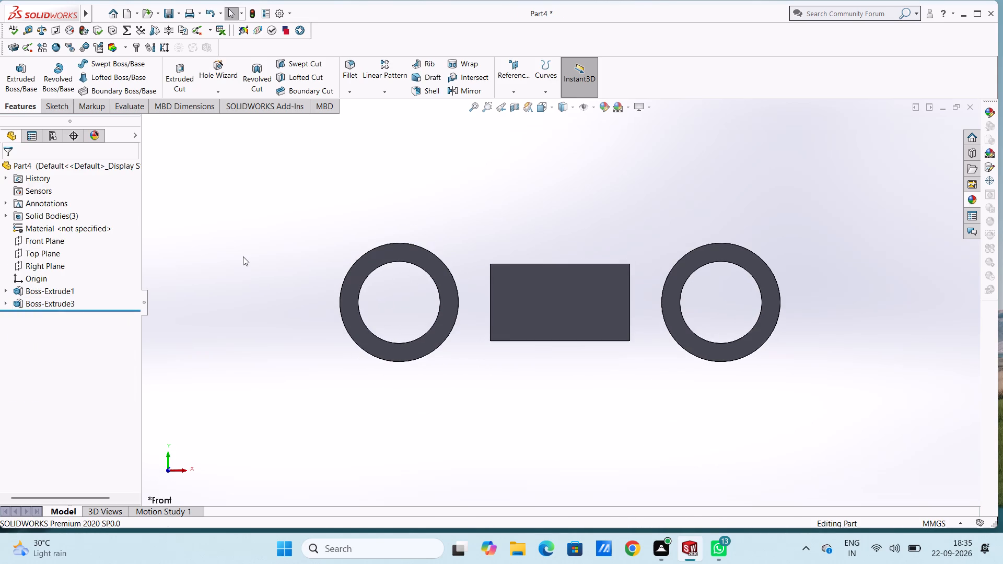
click(361, 264)
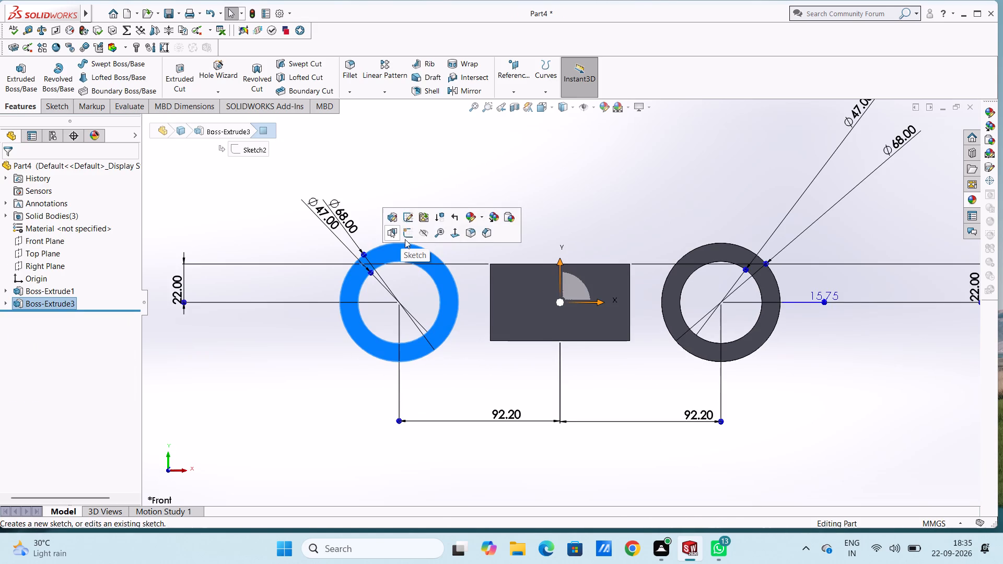
click(406, 236)
click(292, 229)
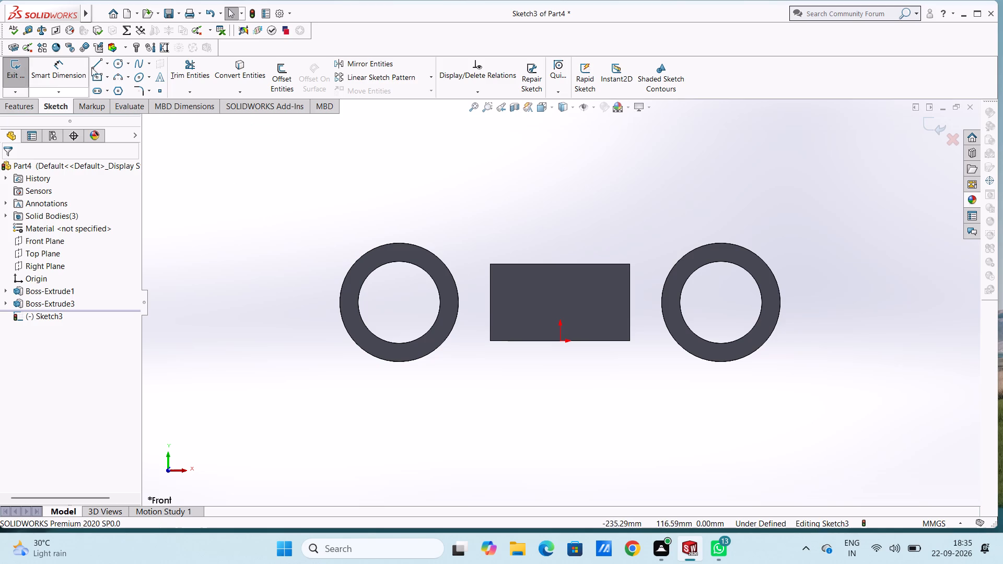
click(116, 67)
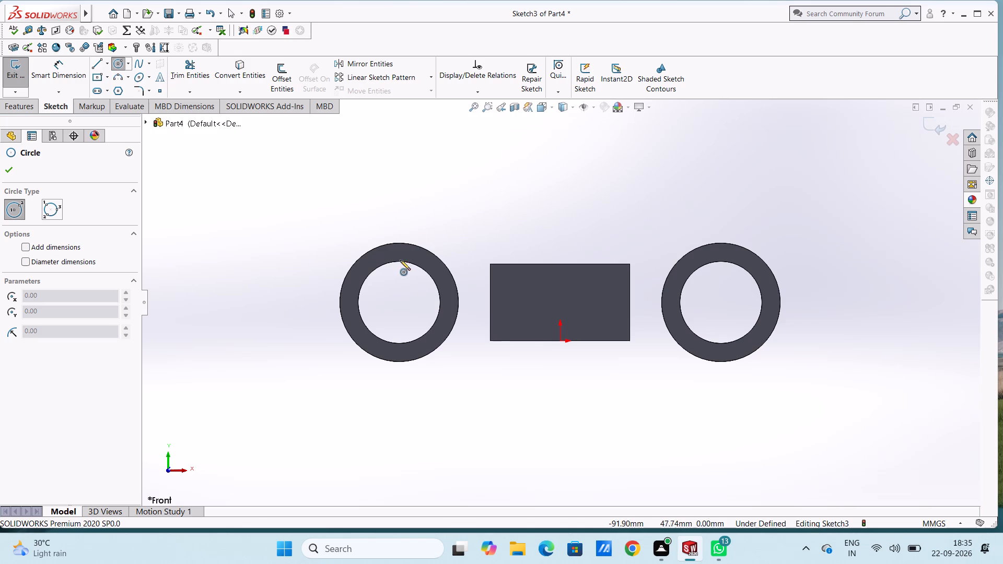
click(398, 302)
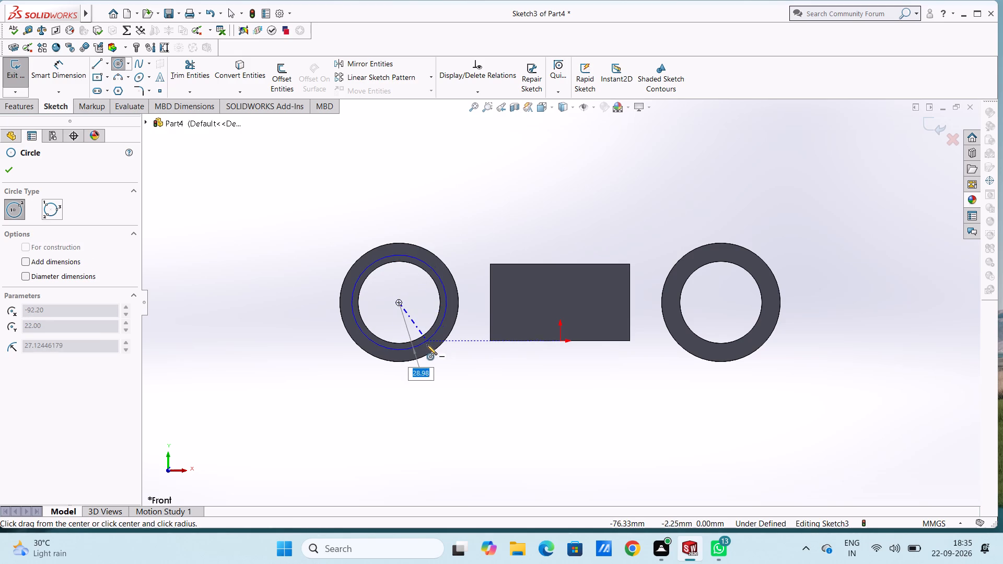
click(419, 338)
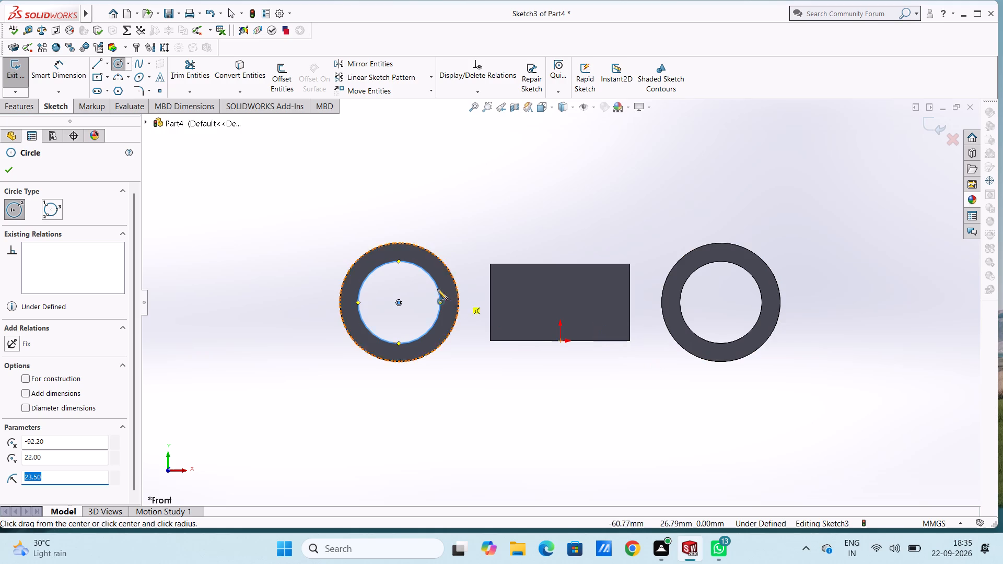
click(396, 301)
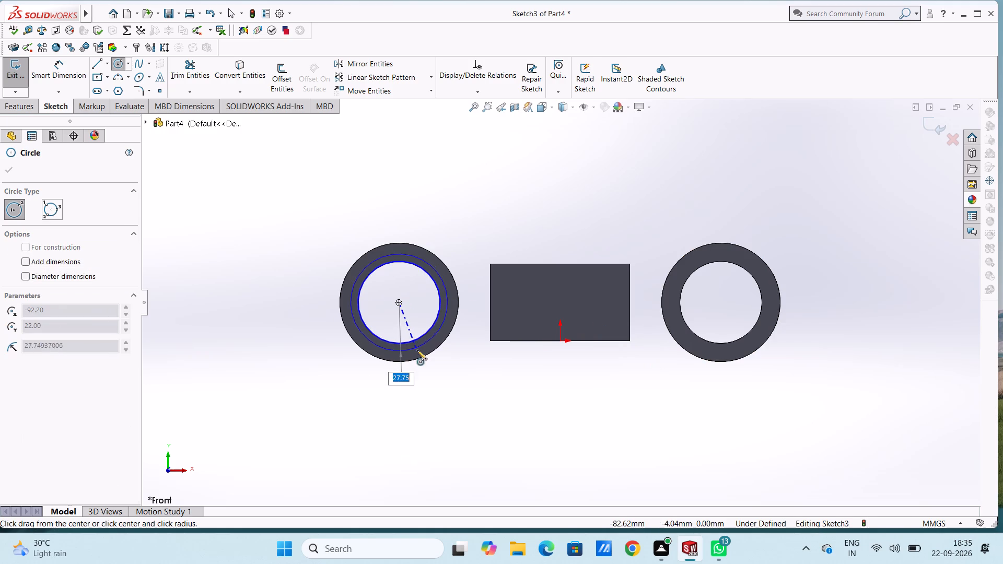
click(420, 359)
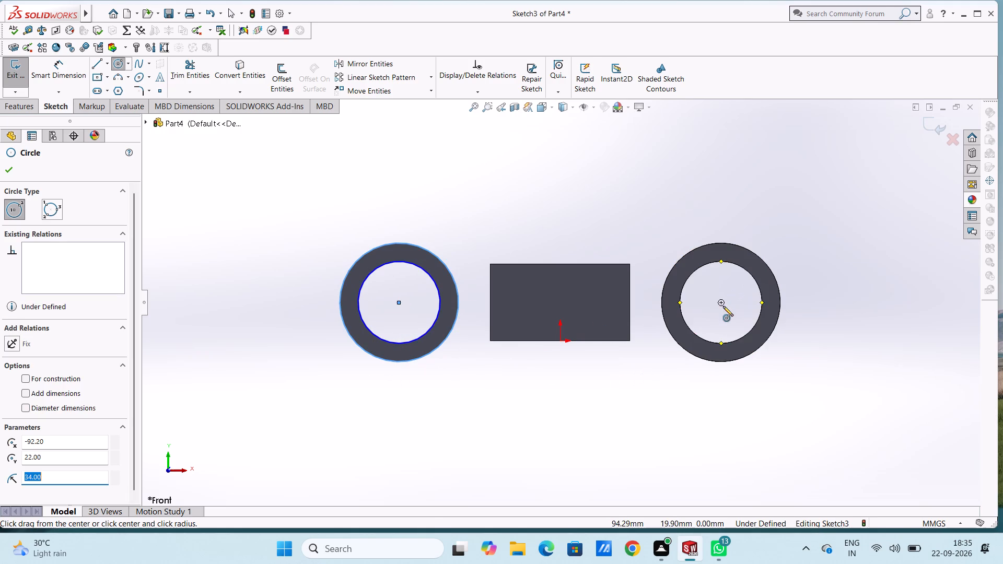
Draw two concentric circles over the right ring's inner and outer edges, with radii 23.5 and 34 mm.
click(719, 302)
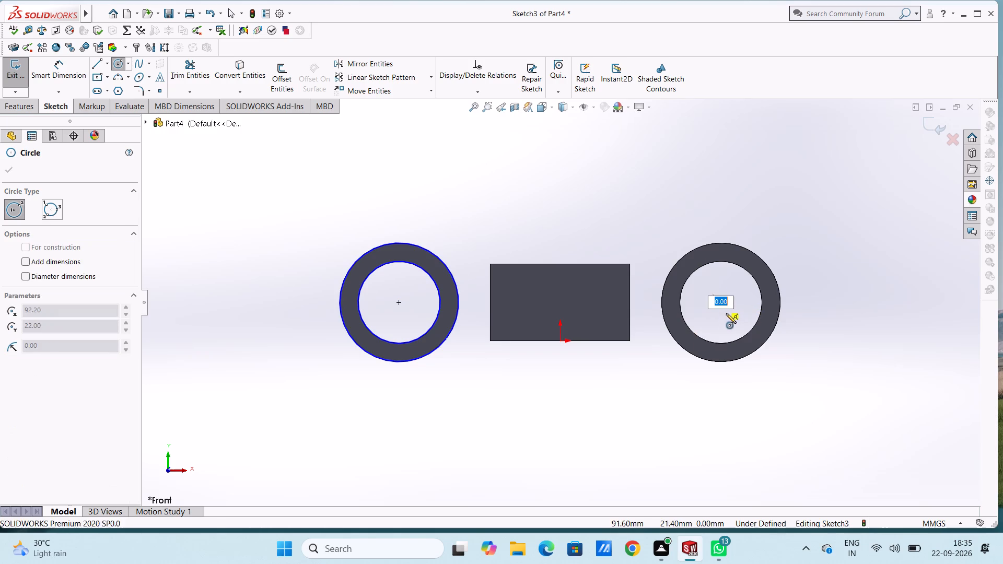
click(735, 343)
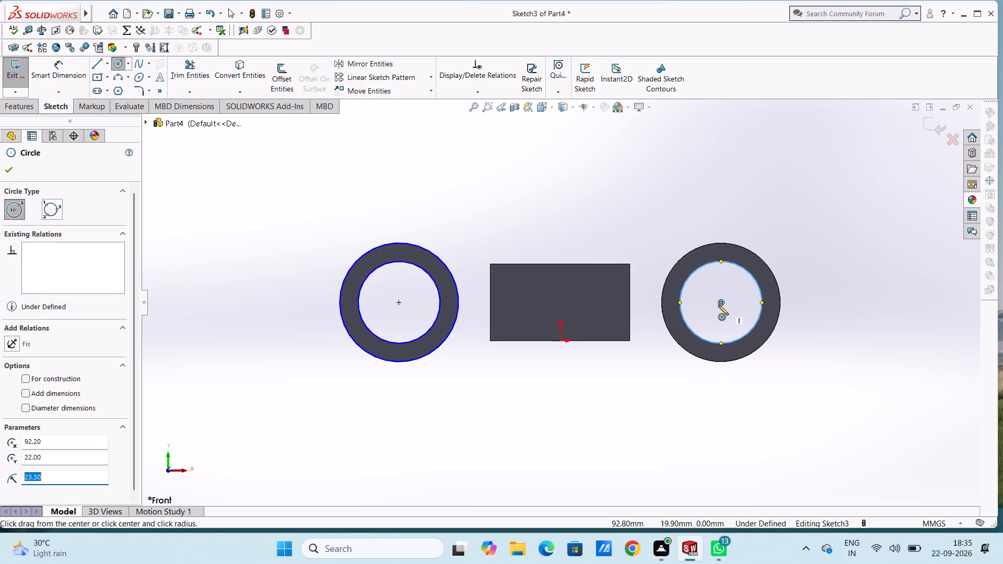
click(720, 302)
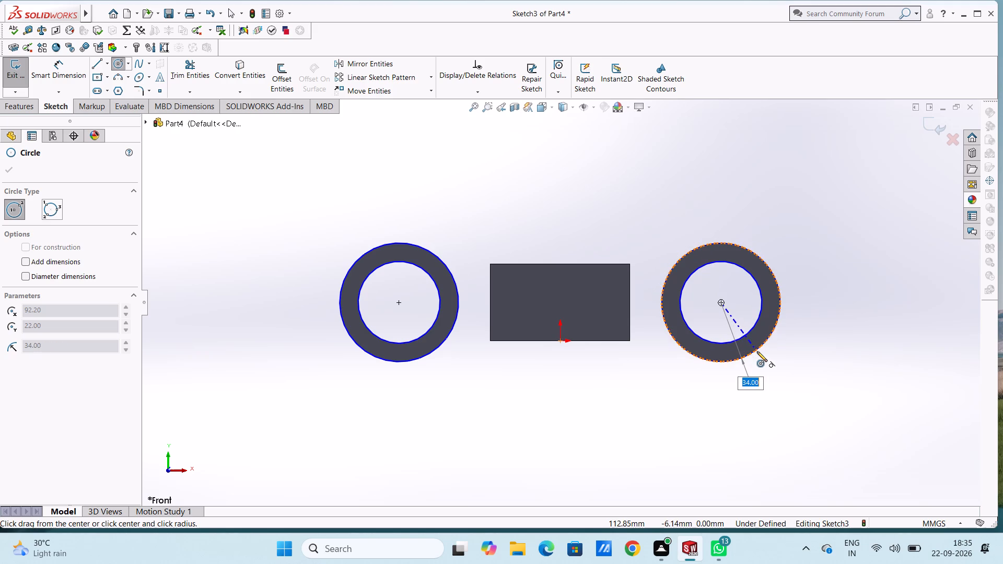
click(757, 351)
key(Escape)
key(Escape)
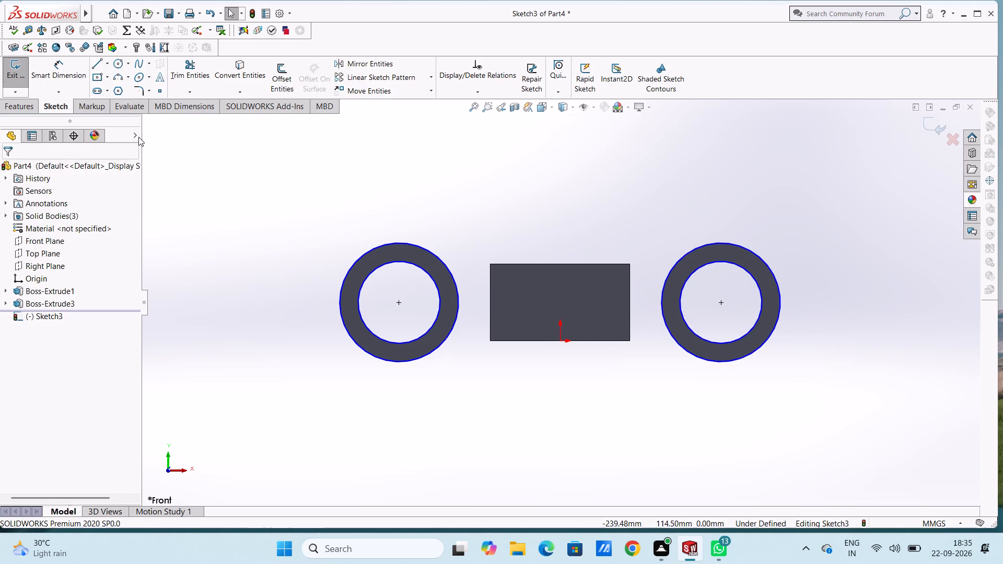
Dimension the left pair of circles in the new sketch with an outer diameter of 68 mm and an inner diameter of 47 mm.
click(72, 85)
drag(347, 268, 335, 258)
click(230, 157)
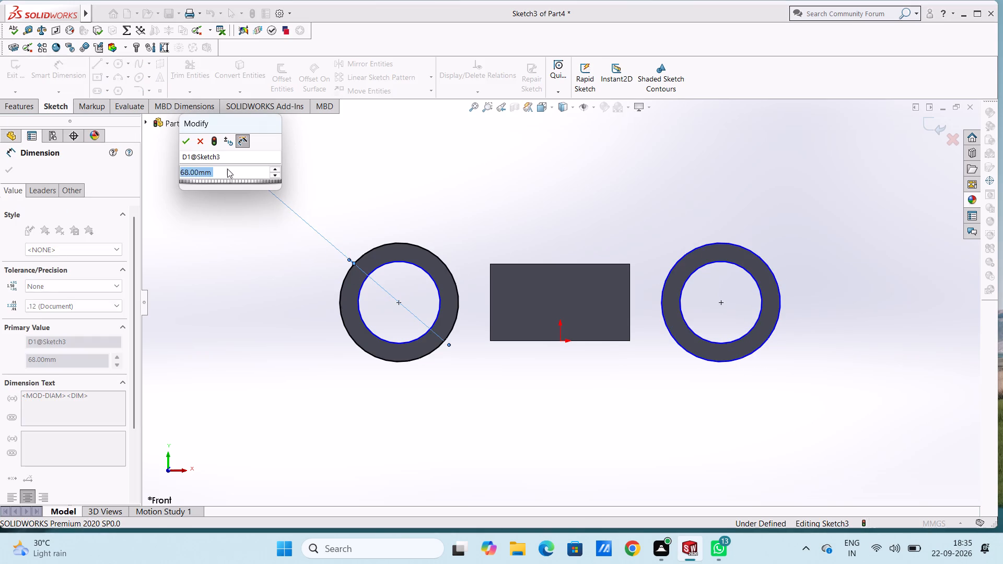
click(184, 145)
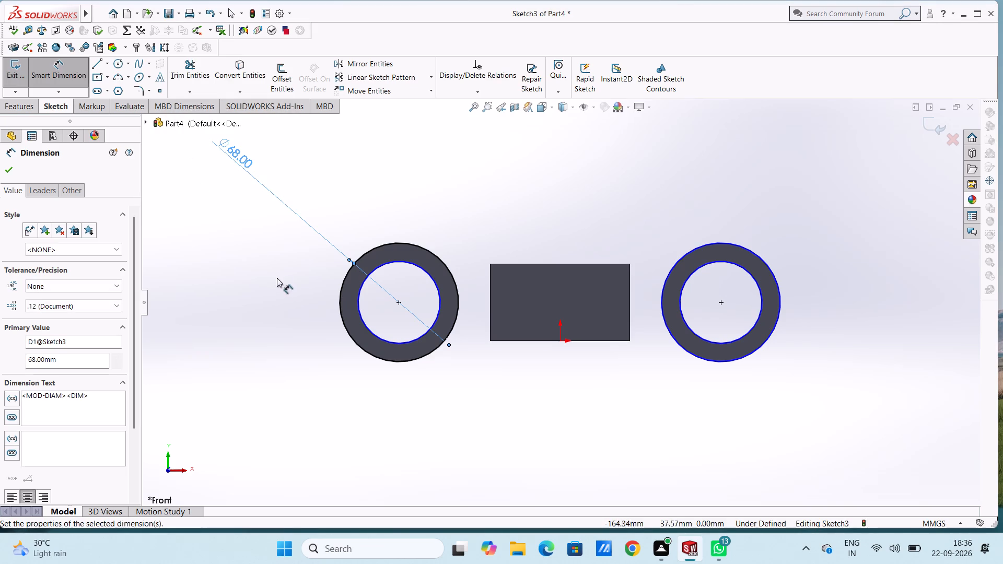
click(359, 296)
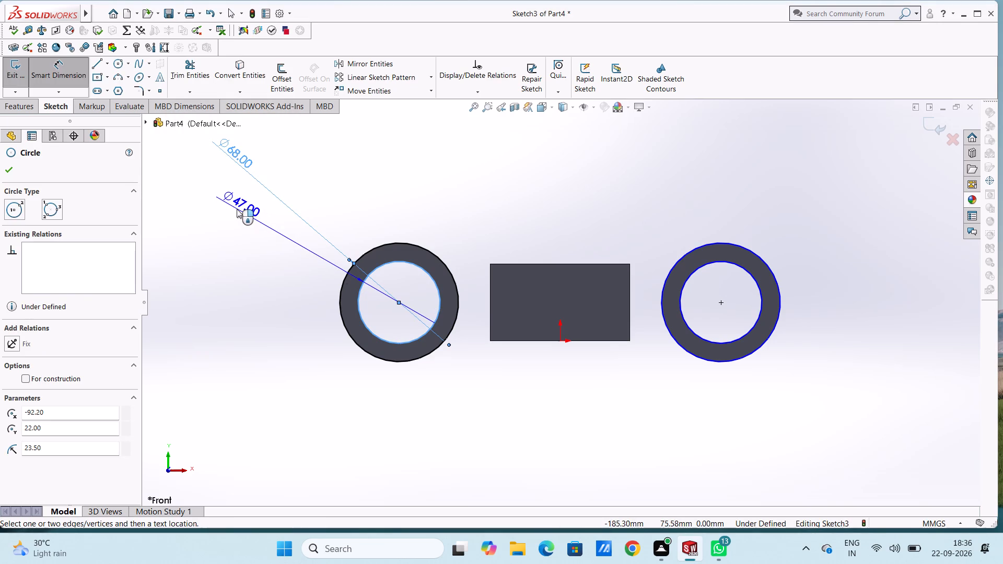
click(236, 209)
click(191, 193)
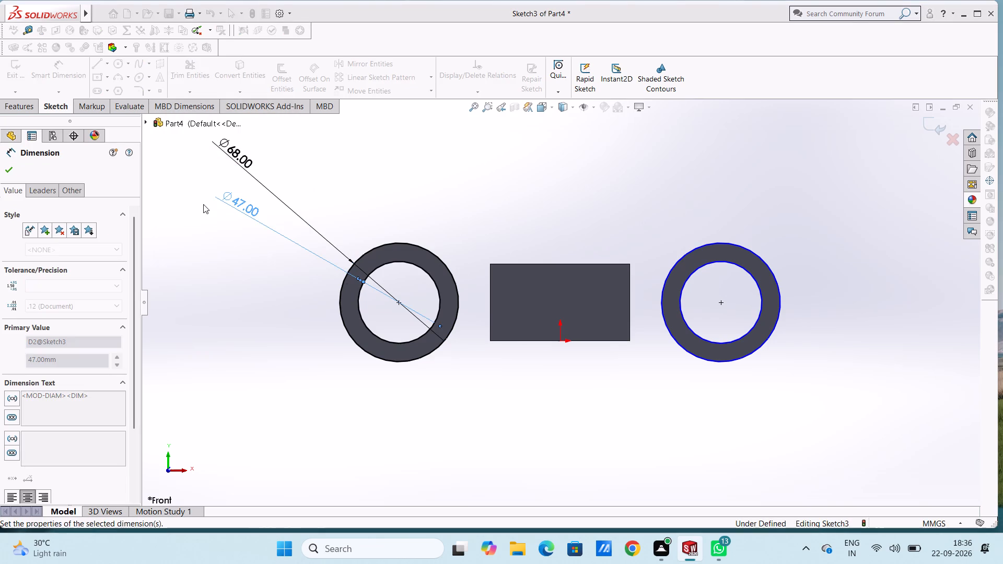
click(400, 178)
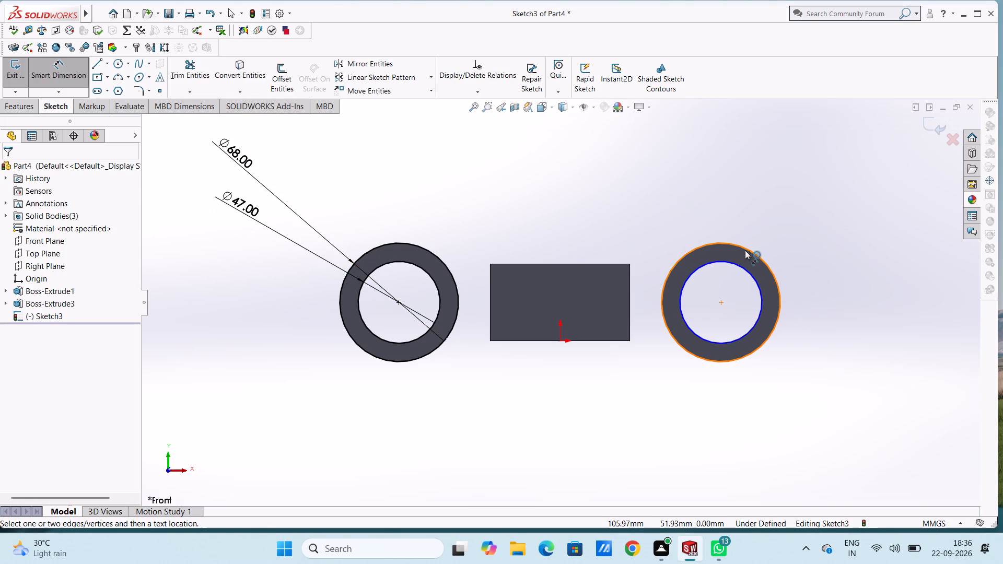
Dimension the outer circle of the right pair with a diameter of 68 mm.
click(745, 250)
click(885, 189)
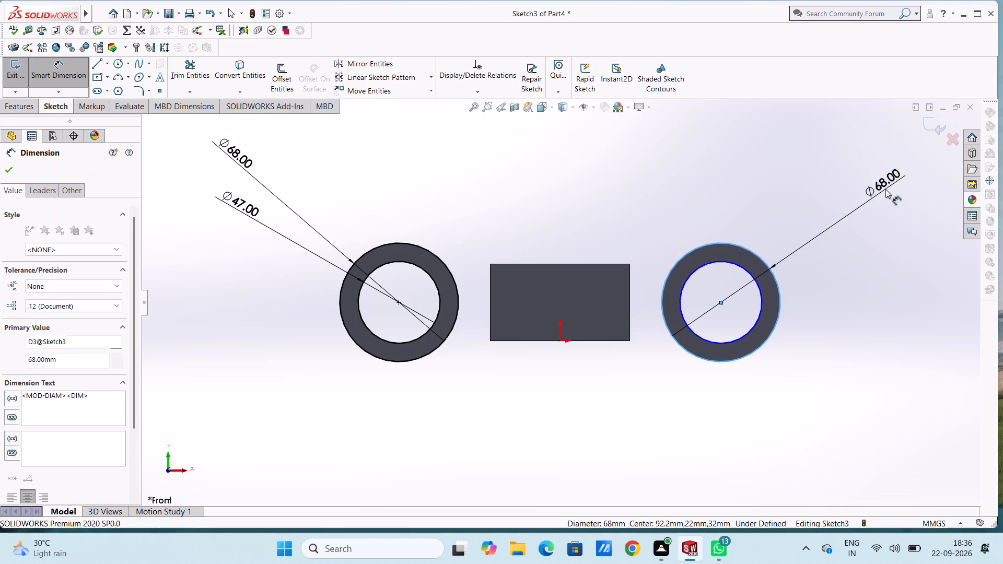
click(836, 166)
click(838, 171)
click(816, 172)
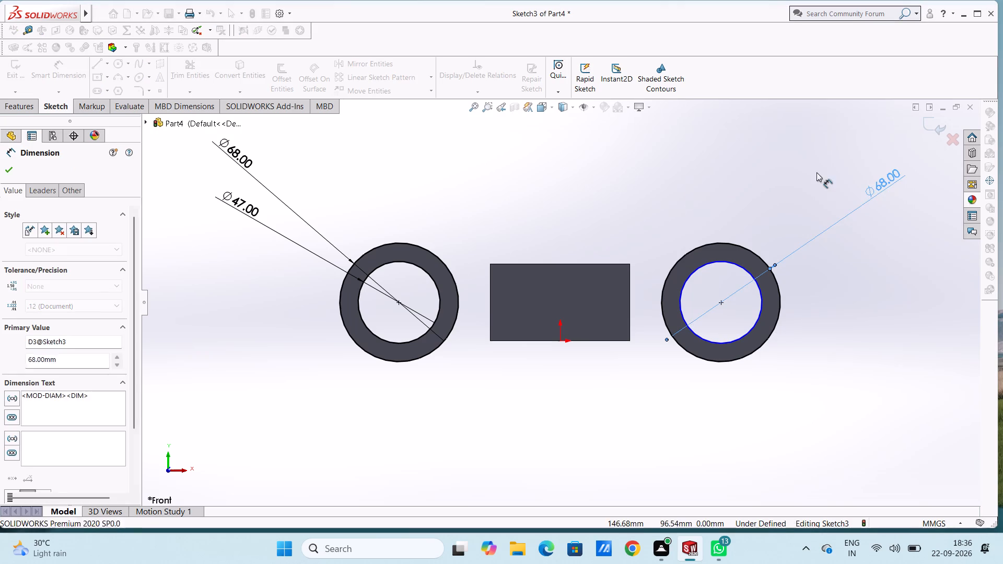
Dimension the inner circle of the right pair with a diameter of 47 mm.
click(742, 266)
click(856, 169)
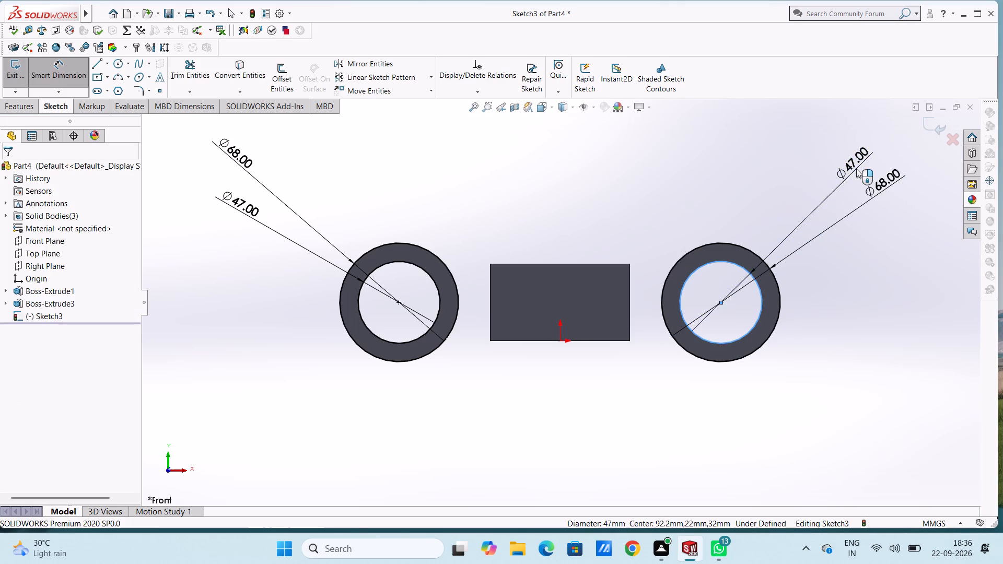
click(812, 155)
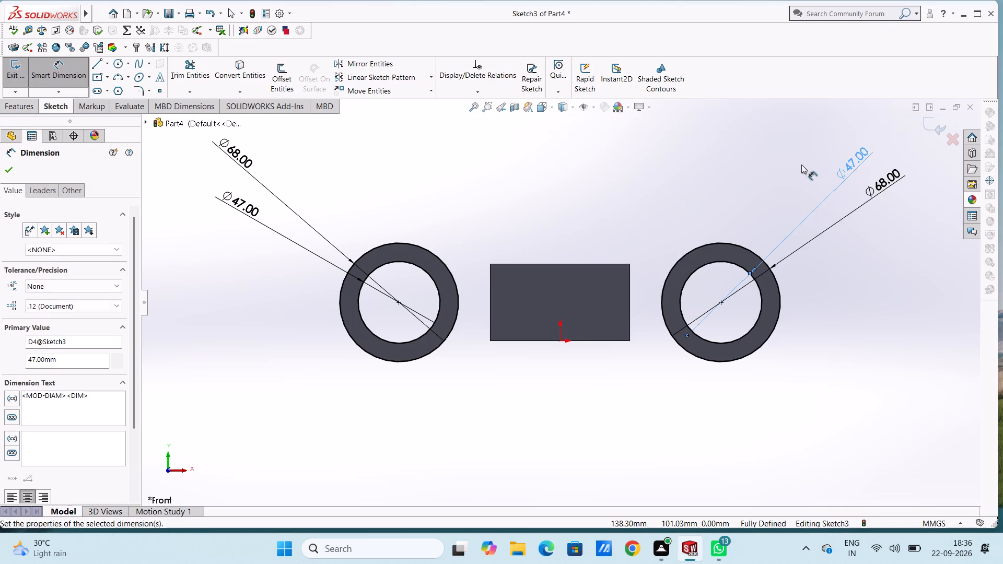
key(Escape)
key(Escape)
Extrude both ring profiles 1.25 mm forward from the rings' front faces as a blind boss.
middle_drag(801, 166, 761, 203)
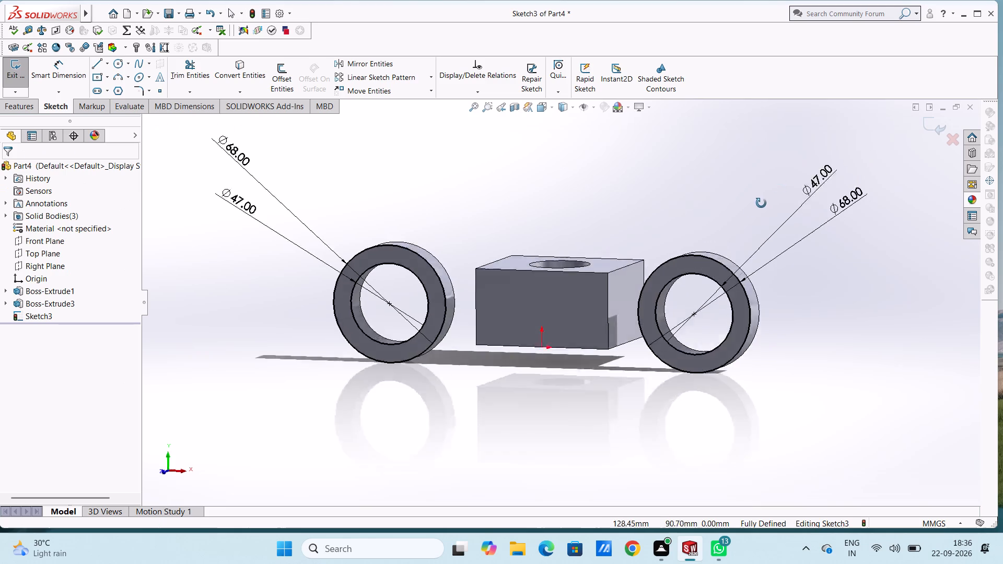
middle_drag(761, 203, 750, 213)
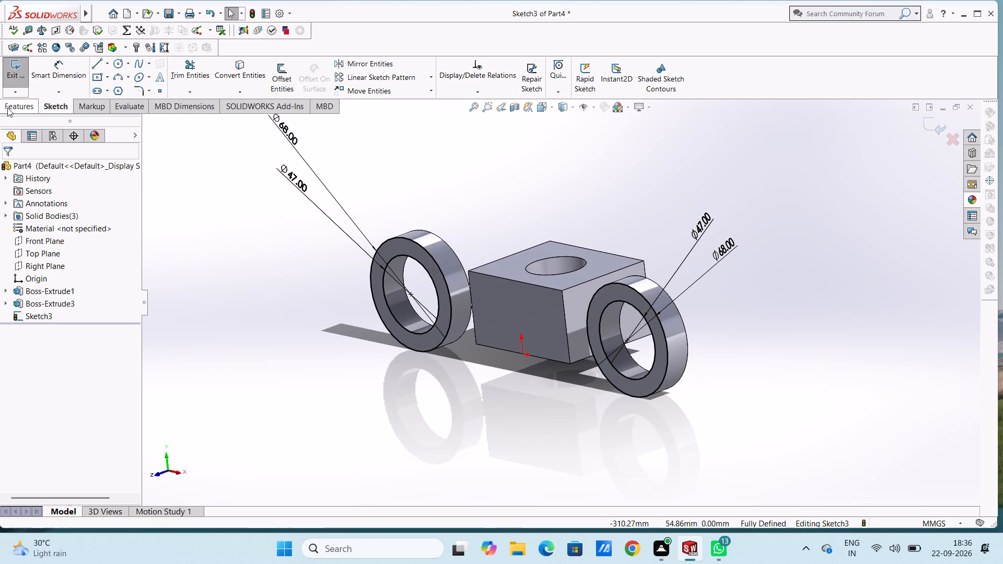
click(7, 108)
click(16, 79)
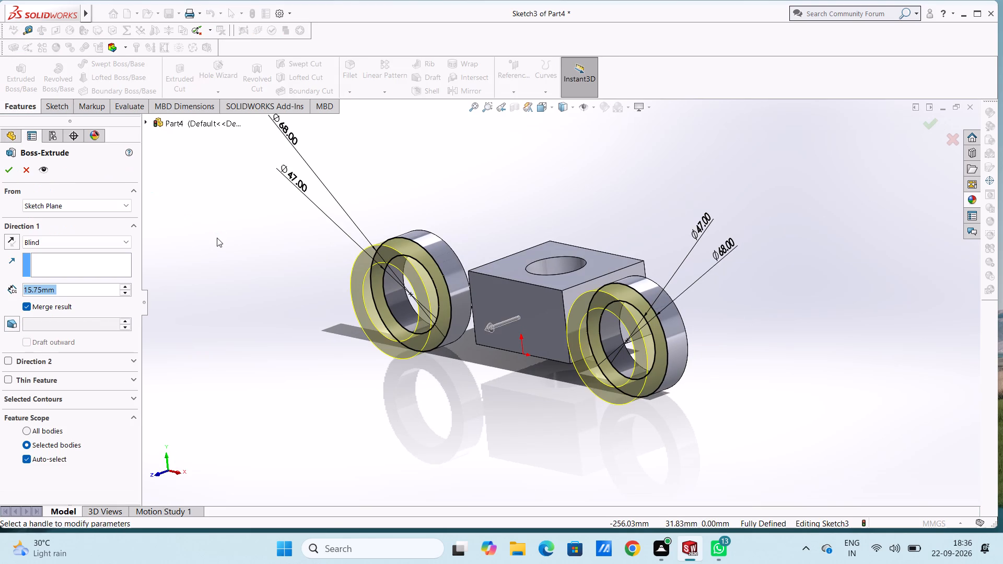
text(1.25)
key(Return)
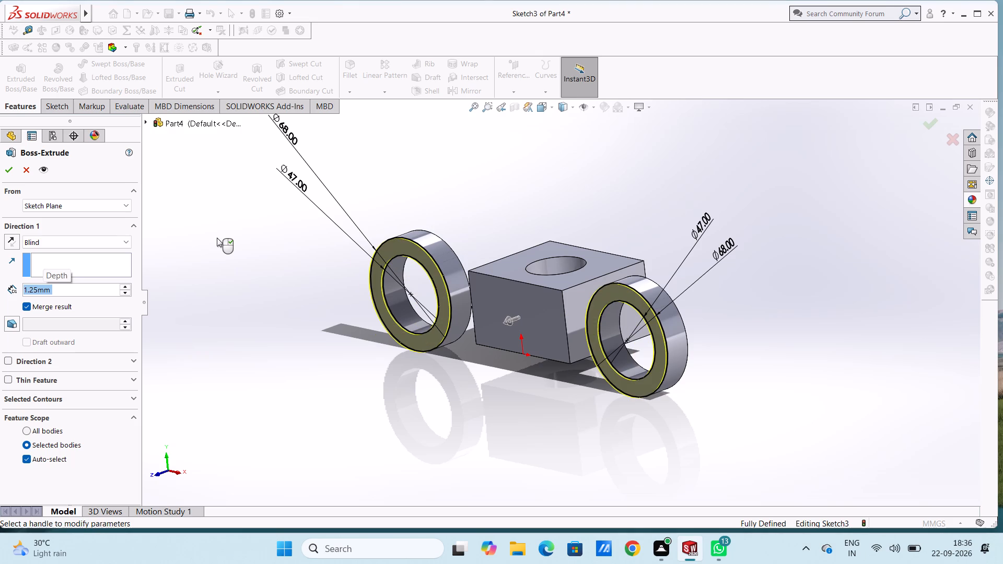
click(11, 171)
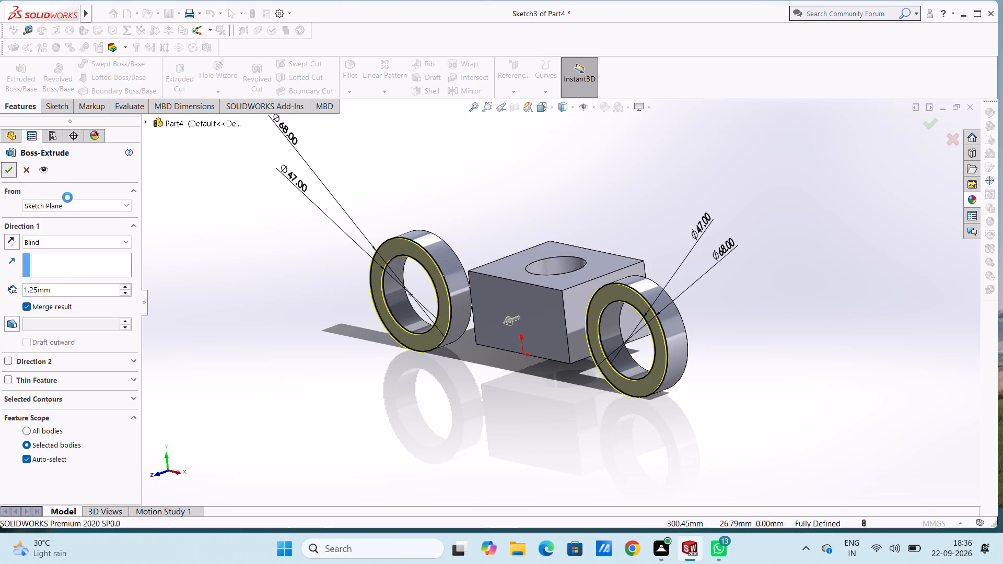
click(230, 208)
Set up a reference plane parallel to the Front Plane, offset 30 mm towards the rings.
middle_drag(309, 205, 286, 271)
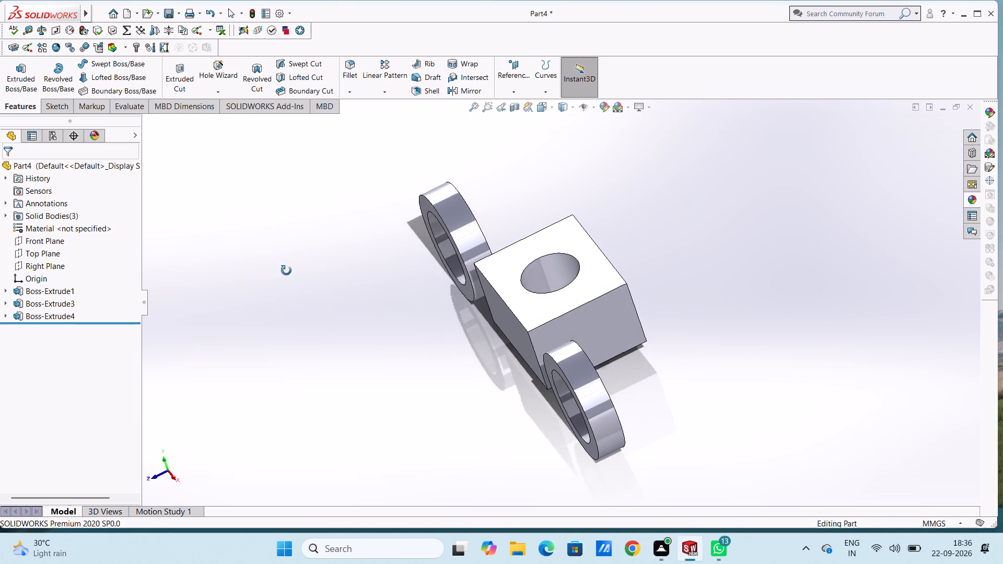
middle_drag(286, 271, 301, 293)
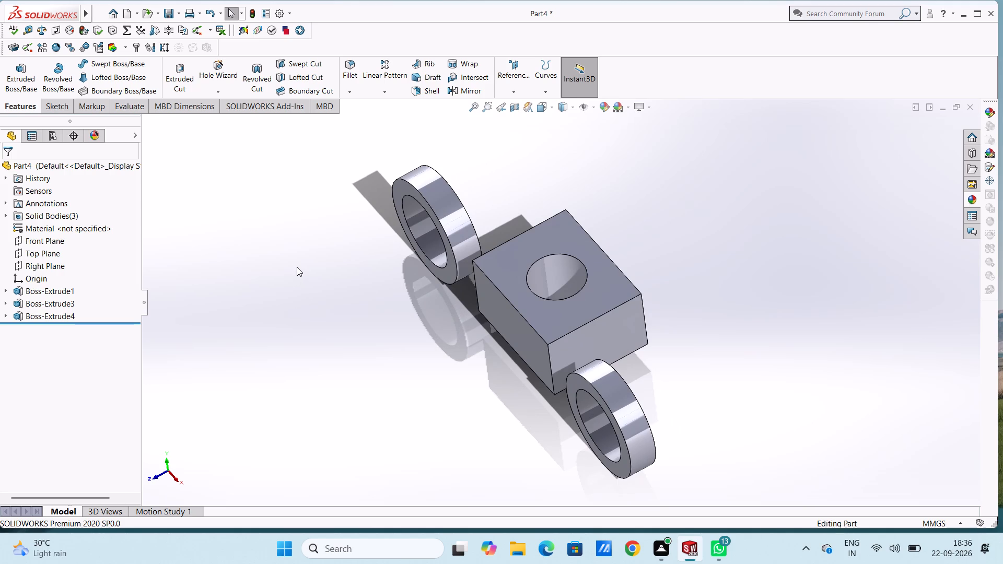
key(ctrl+5)
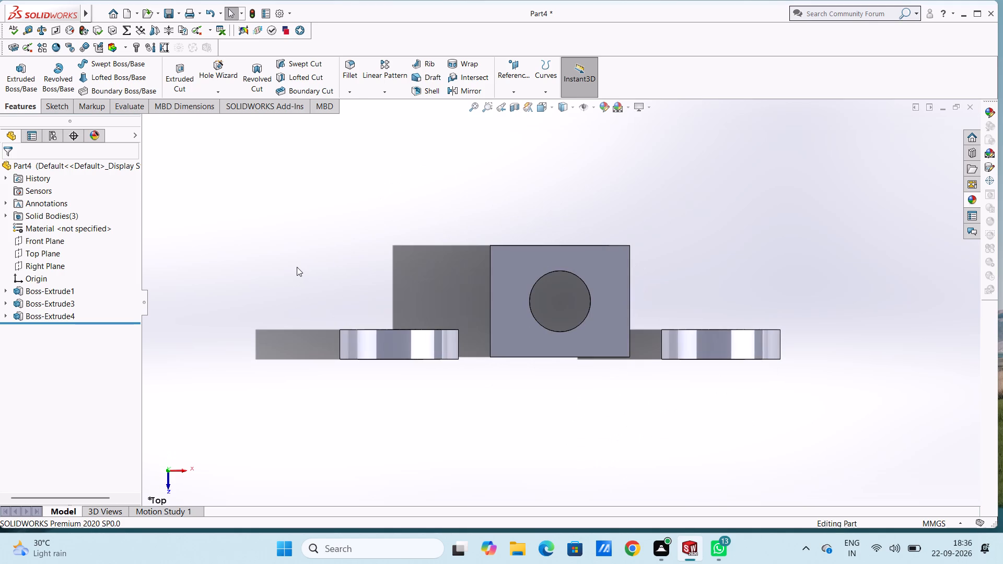
click(512, 74)
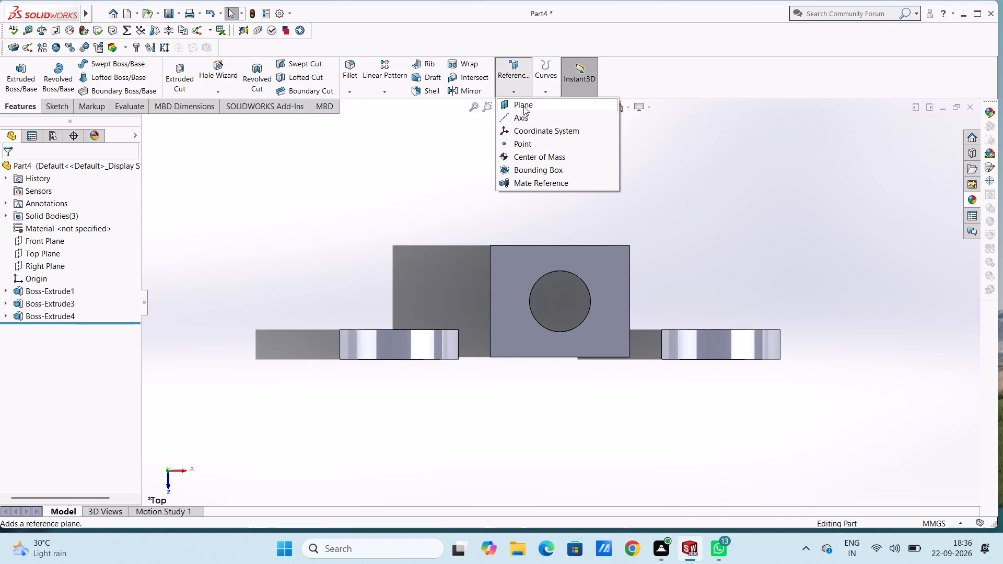
click(523, 105)
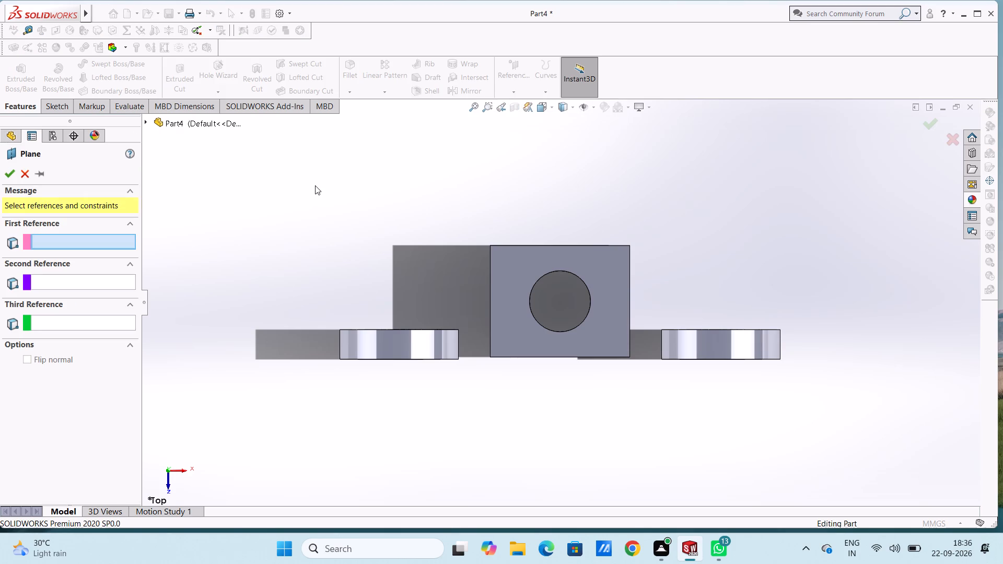
click(182, 117)
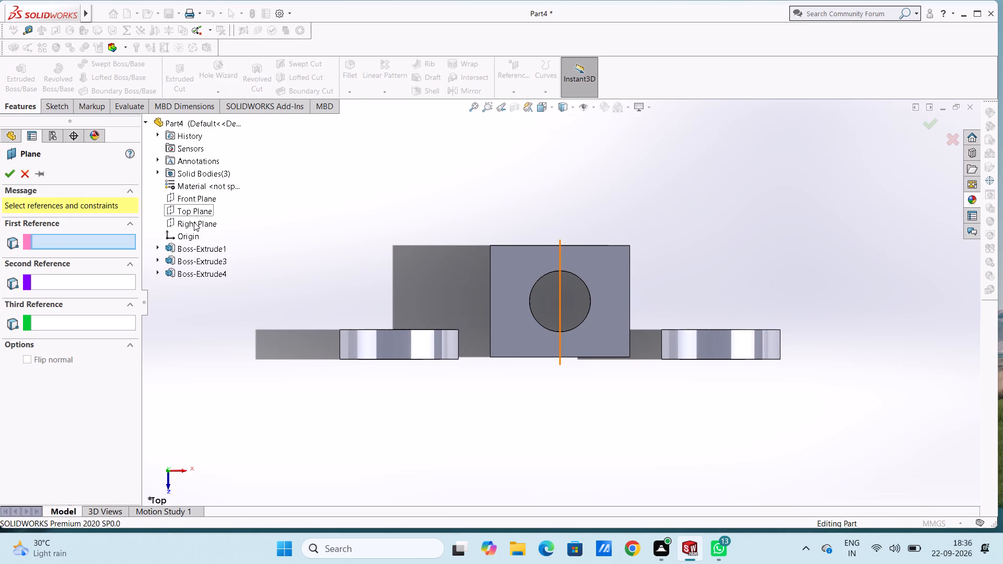
click(195, 198)
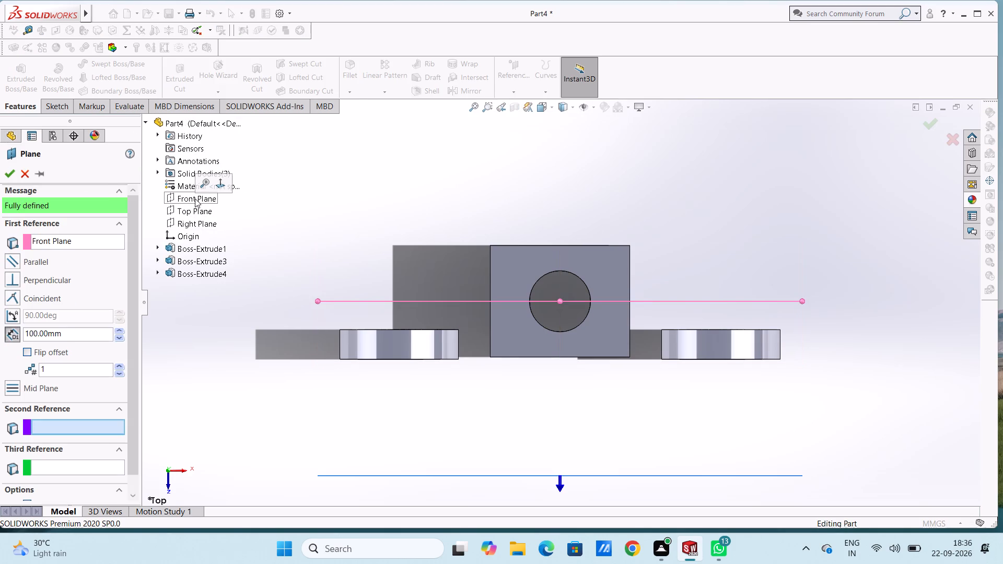
double_click(89, 332)
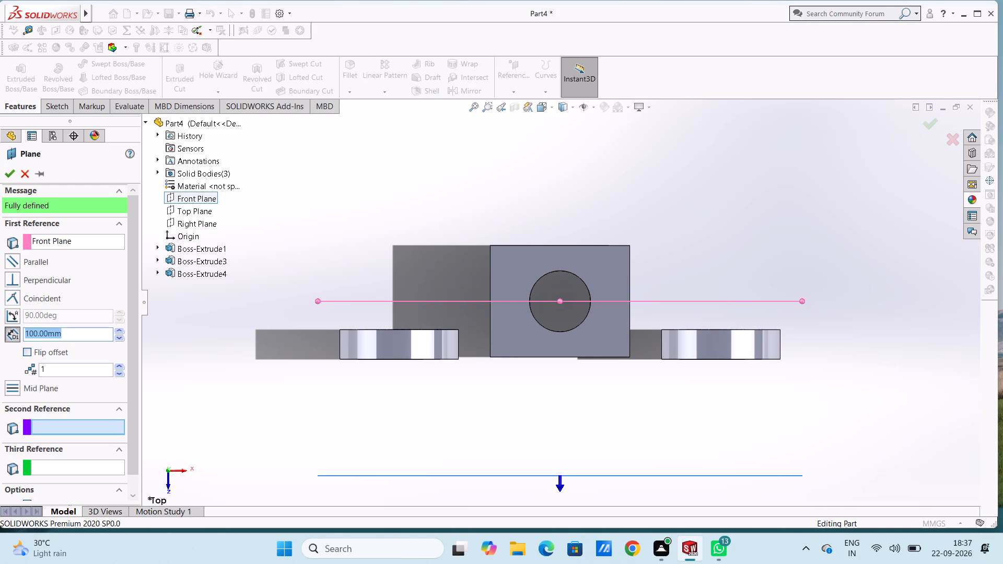
text(30)
key(Return)
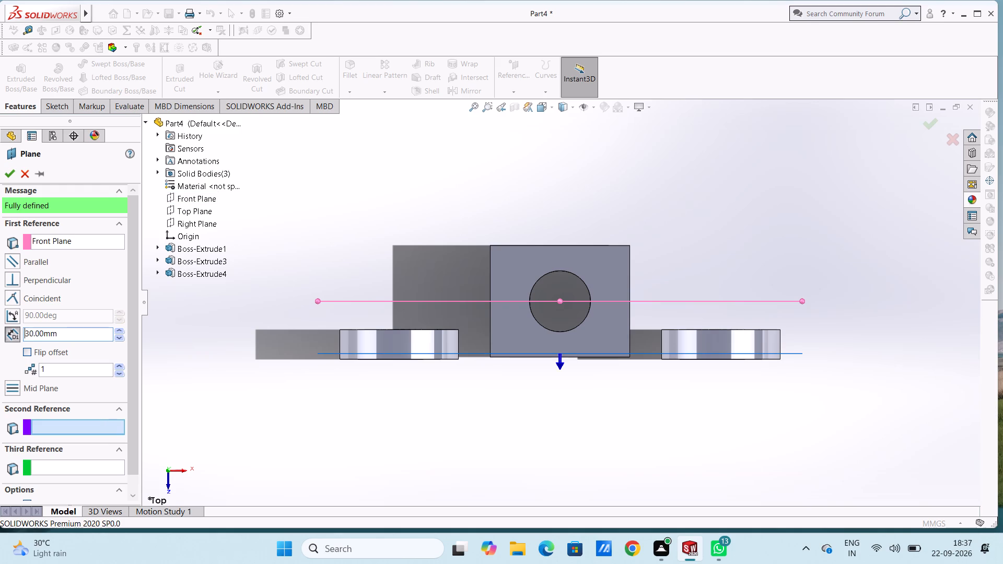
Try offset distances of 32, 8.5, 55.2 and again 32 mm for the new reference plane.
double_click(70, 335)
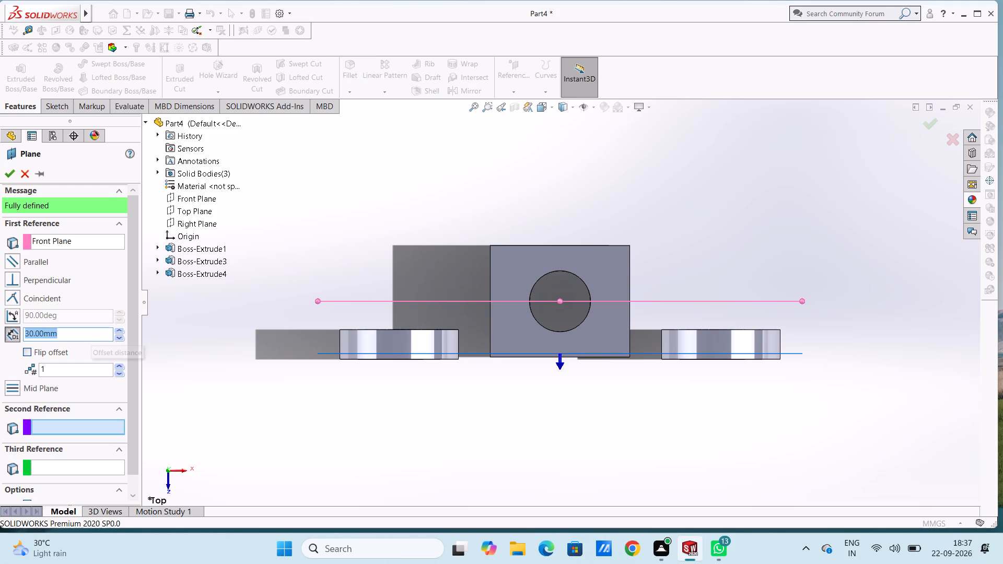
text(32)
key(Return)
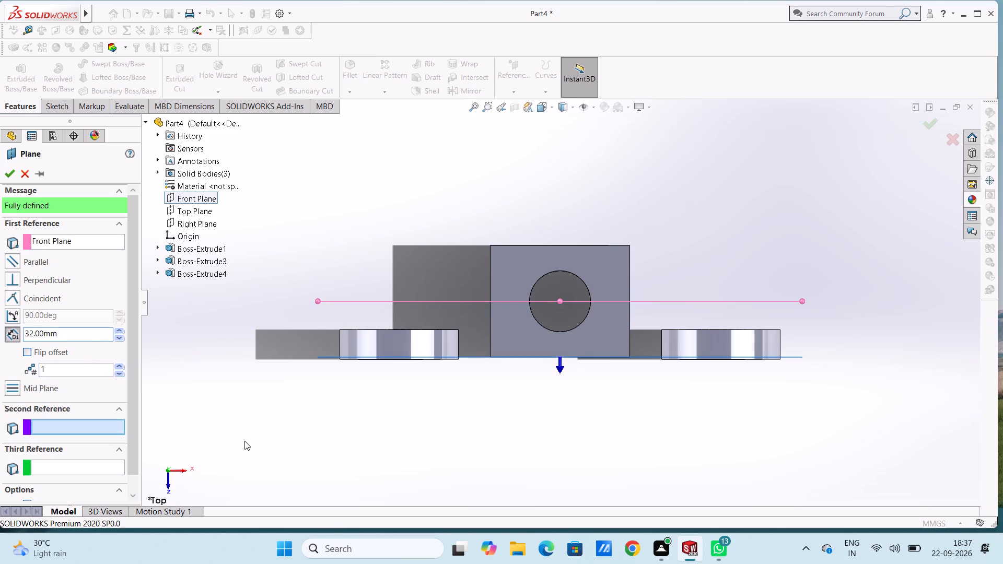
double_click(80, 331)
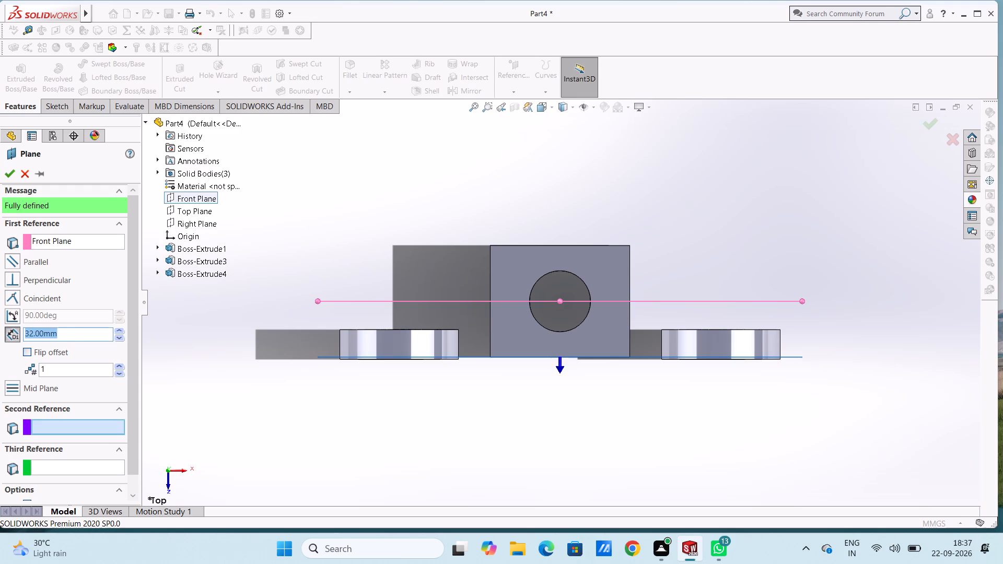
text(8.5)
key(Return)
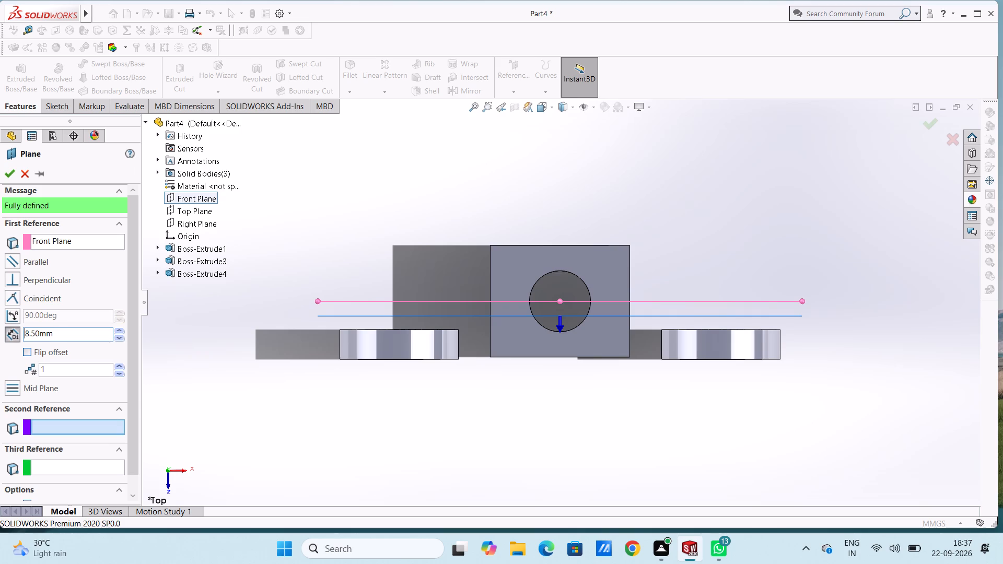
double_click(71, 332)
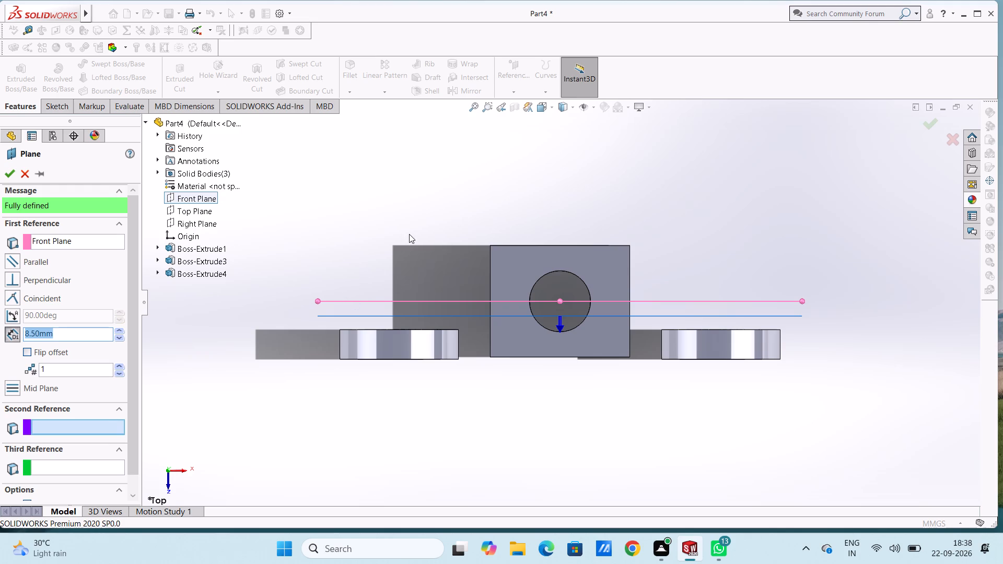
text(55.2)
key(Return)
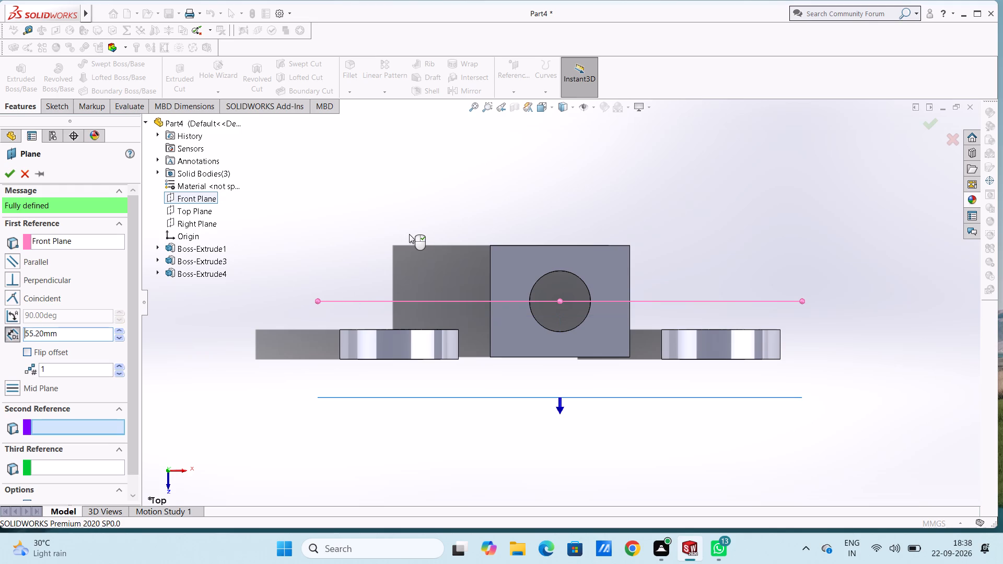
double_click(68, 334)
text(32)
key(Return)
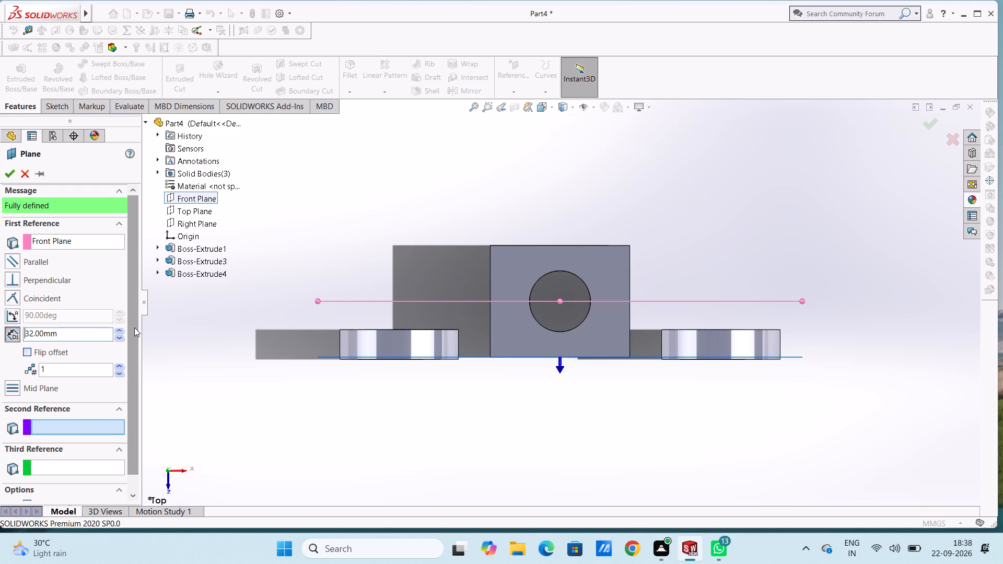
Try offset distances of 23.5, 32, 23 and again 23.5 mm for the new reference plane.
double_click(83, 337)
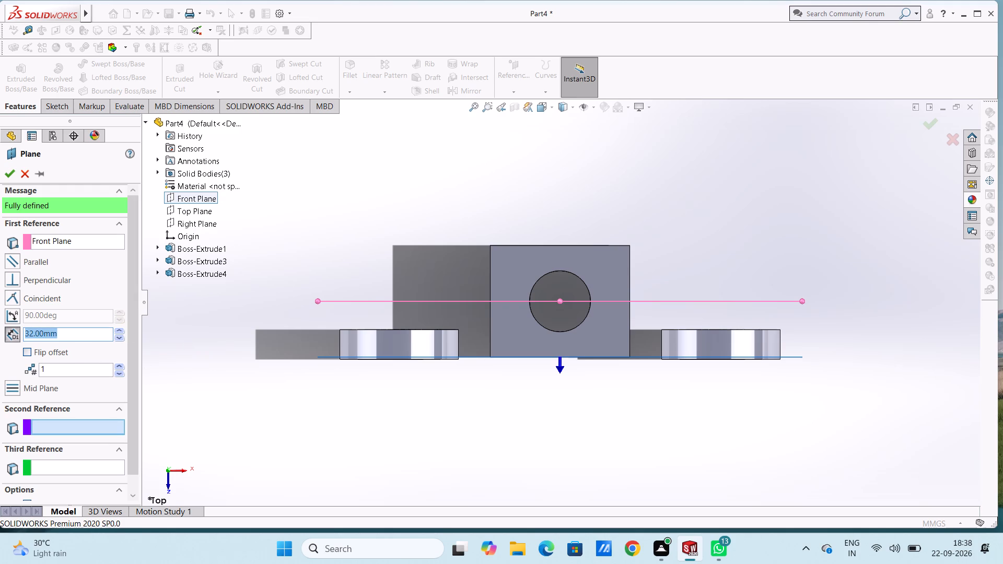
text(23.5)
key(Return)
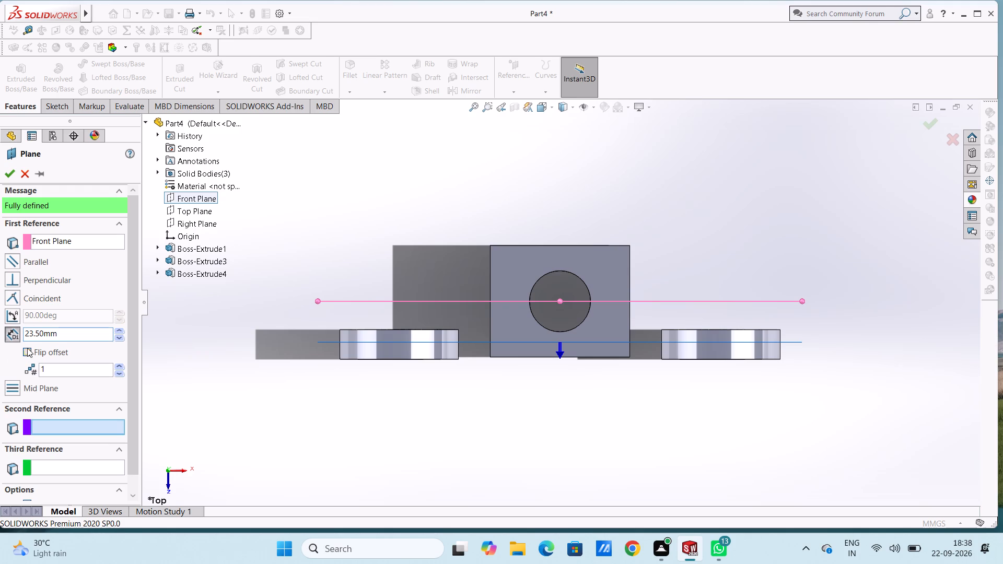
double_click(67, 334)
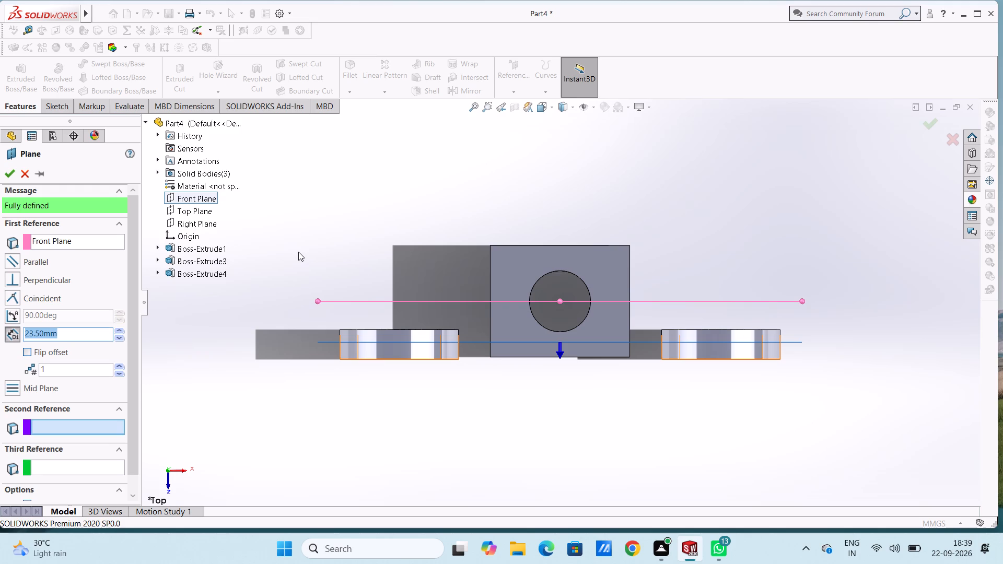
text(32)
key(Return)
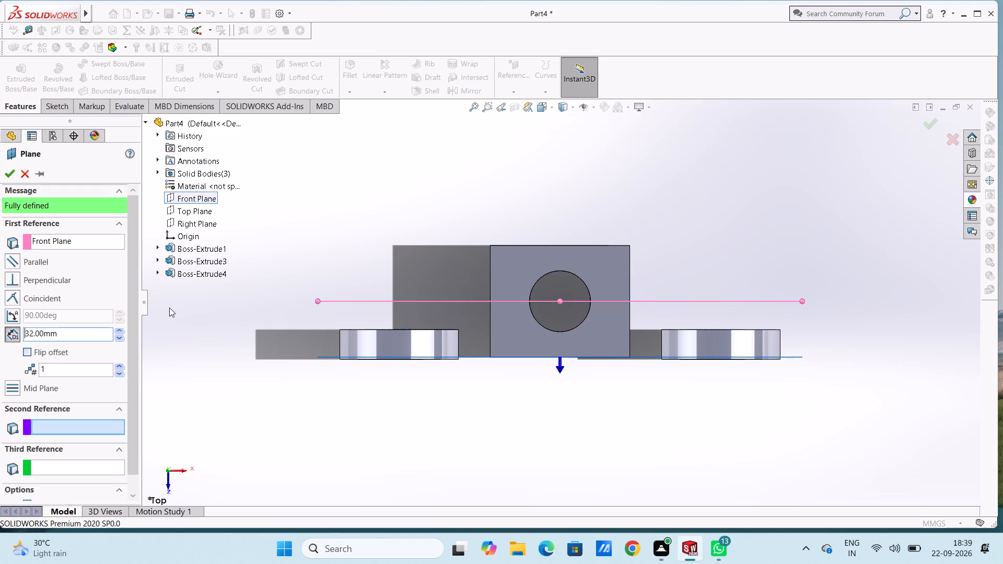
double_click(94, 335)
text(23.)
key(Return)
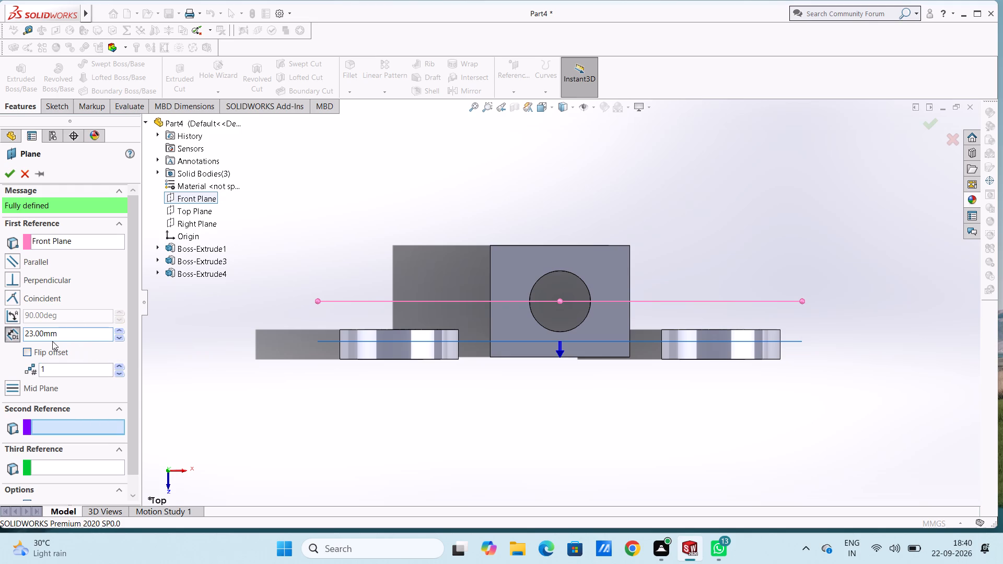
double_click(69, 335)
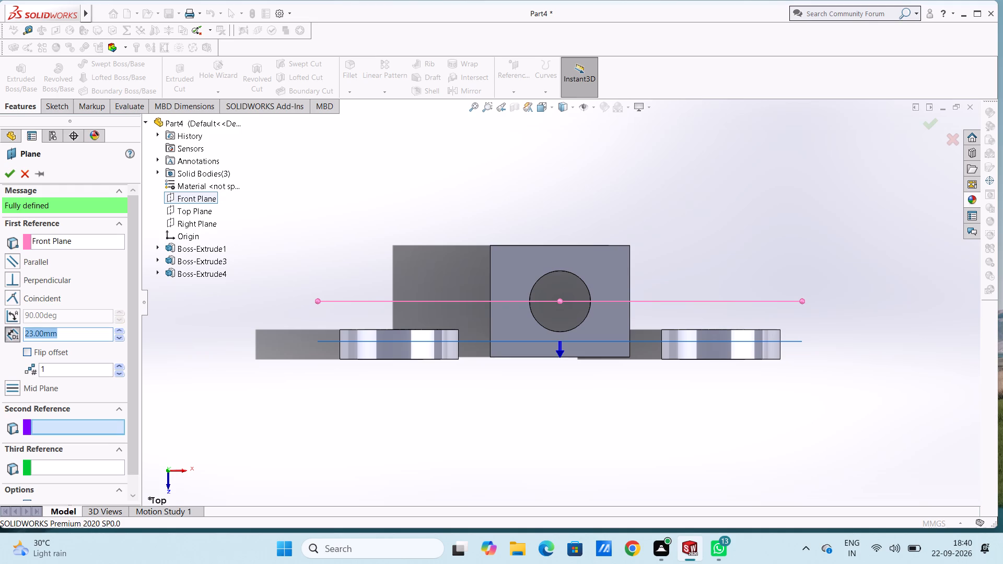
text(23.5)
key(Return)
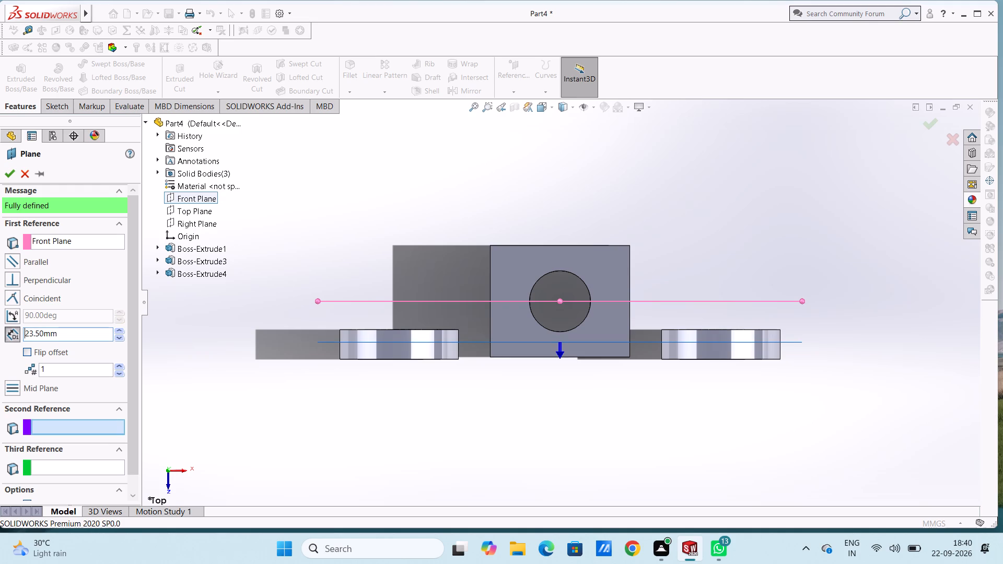
Set the reference plane's offset from the Front Plane to 24 mm.
double_click(76, 334)
text(24)
key(Return)
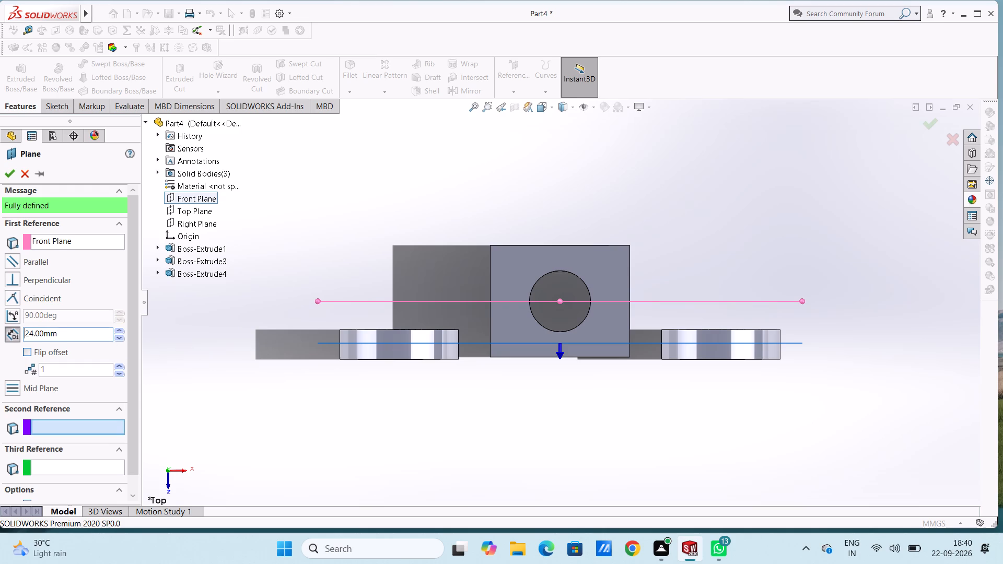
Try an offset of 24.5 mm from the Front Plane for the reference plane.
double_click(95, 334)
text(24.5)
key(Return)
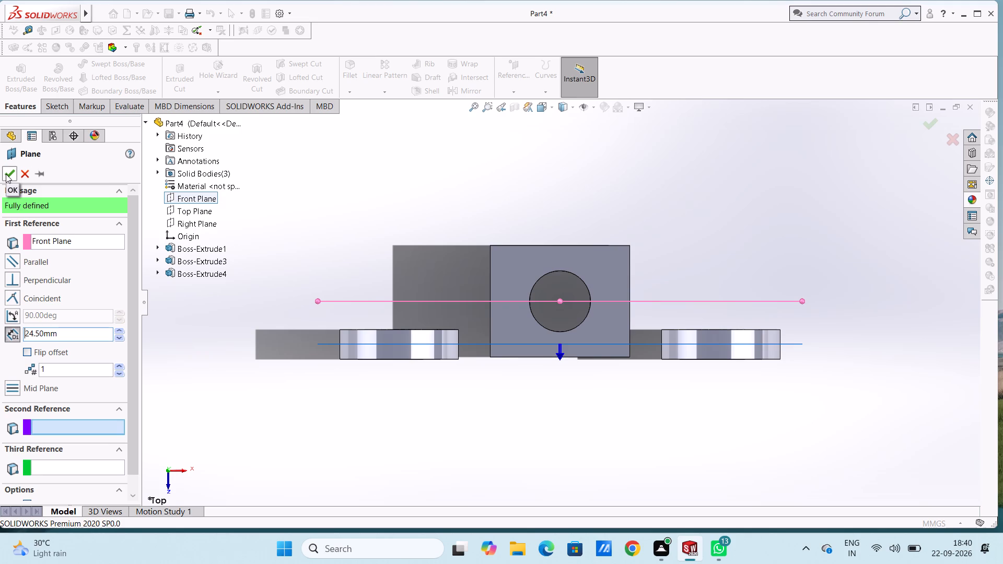
Set the reference plane's offset from the Front Plane to 25 mm and create the plane.
double_click(73, 332)
text(25)
key(Return)
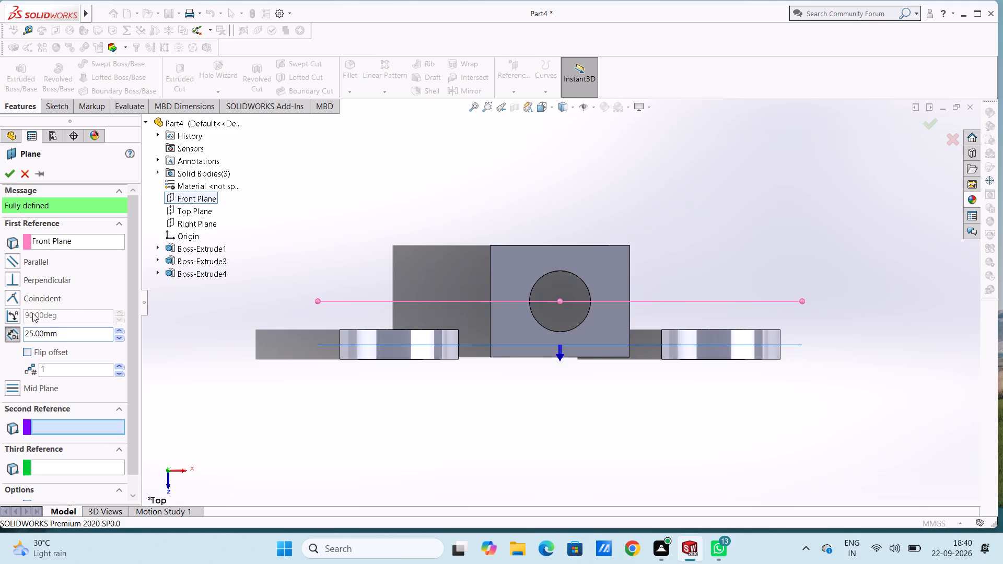
click(9, 173)
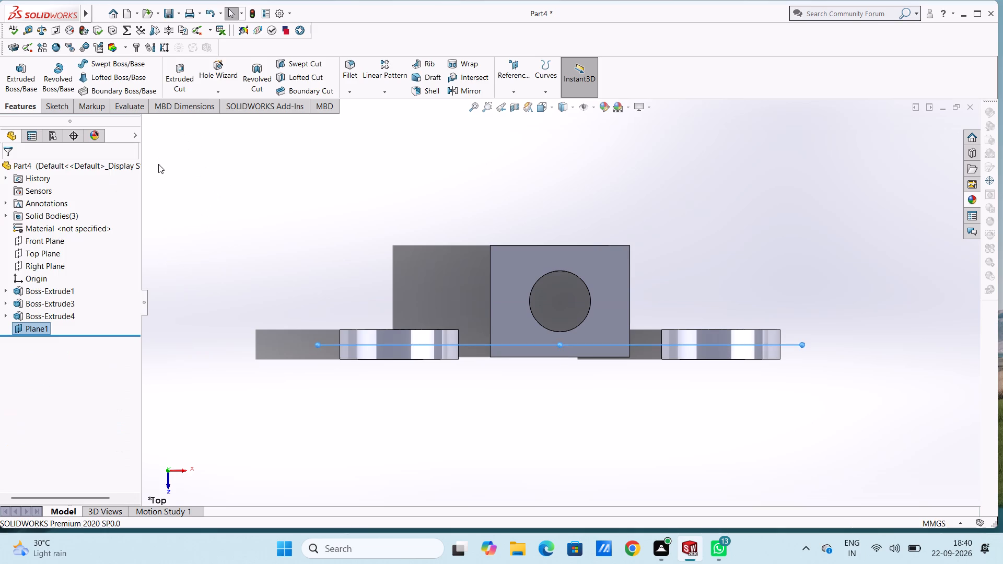
click(188, 175)
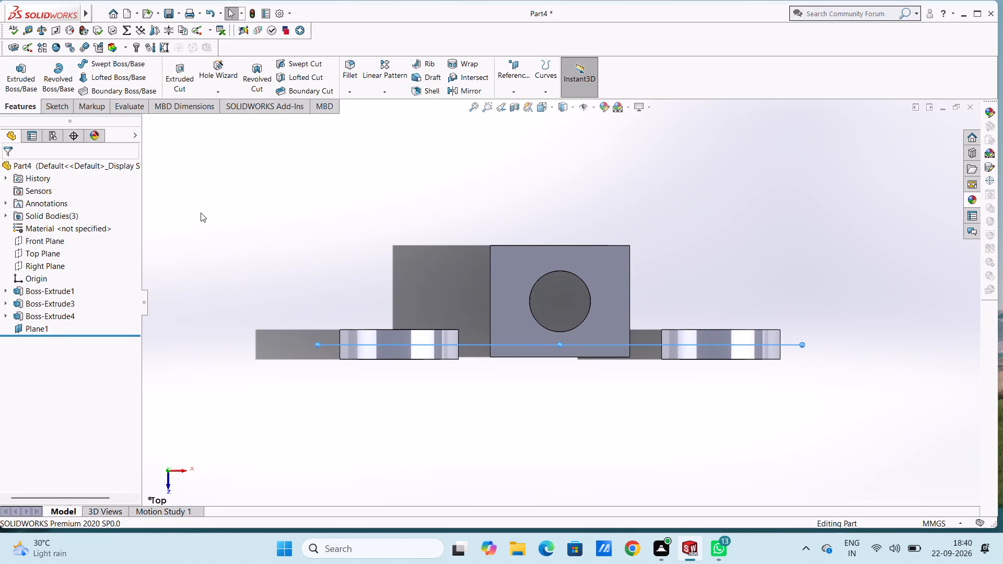
Start a new sketch on the reference plane that runs through the rings.
key(ctrl+1)
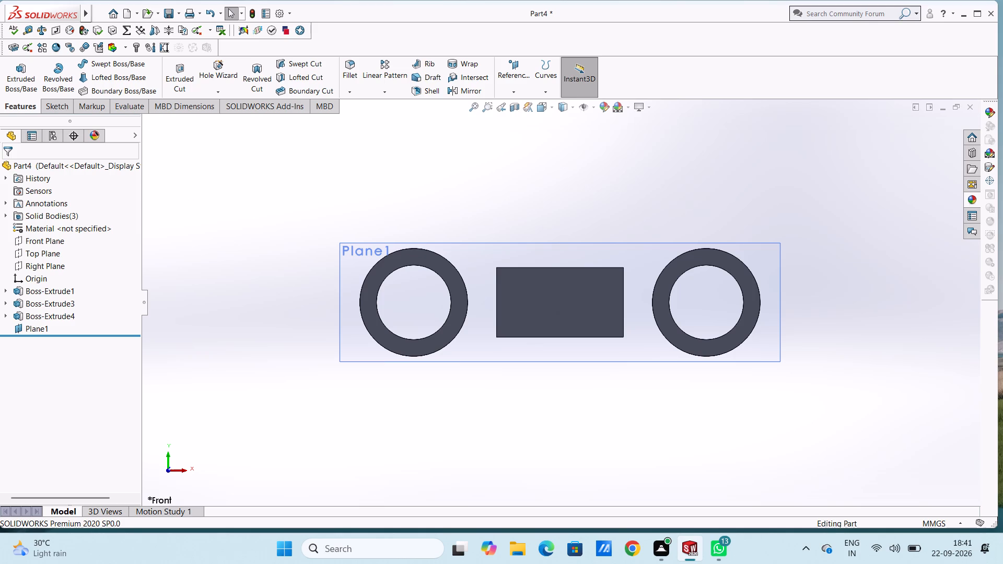
click(348, 280)
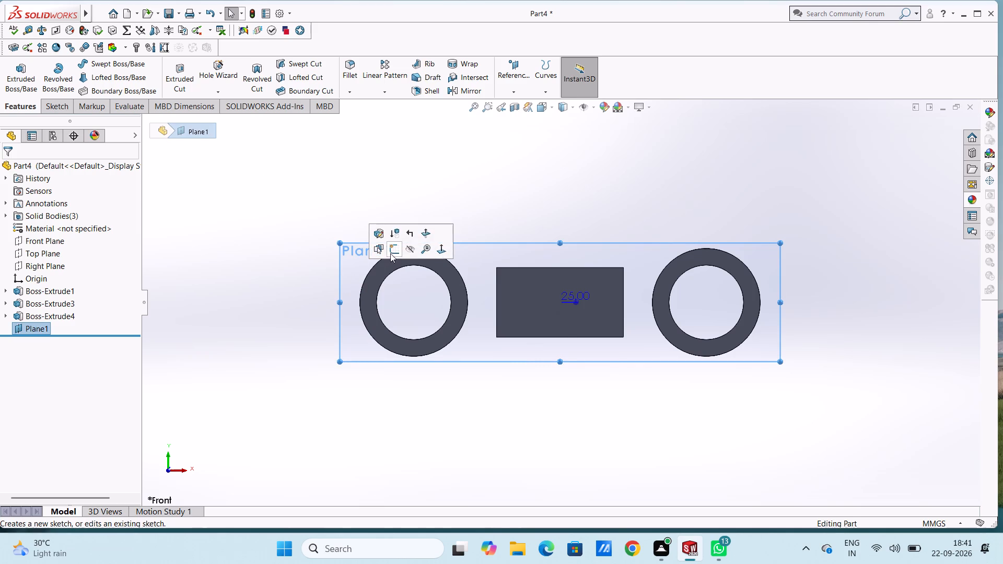
click(392, 253)
click(377, 214)
scroll(376, 213, up, 2)
scroll(620, 269, down, 1)
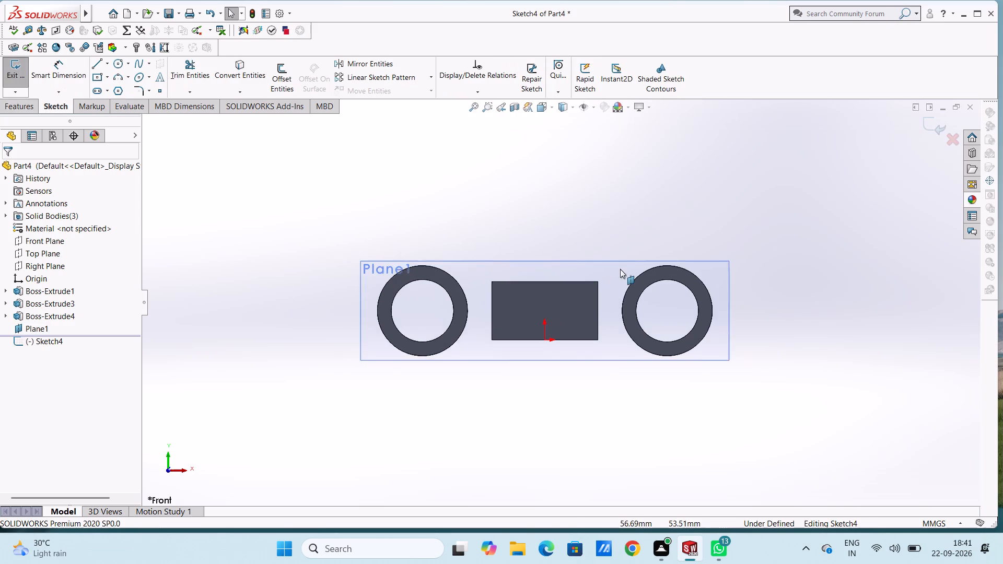
scroll(620, 269, down, 1)
Sketch two concentric circles of radius 4 and 14.5 mm above the left ring, centred about 64 mm left and 98 mm above the origin.
click(116, 63)
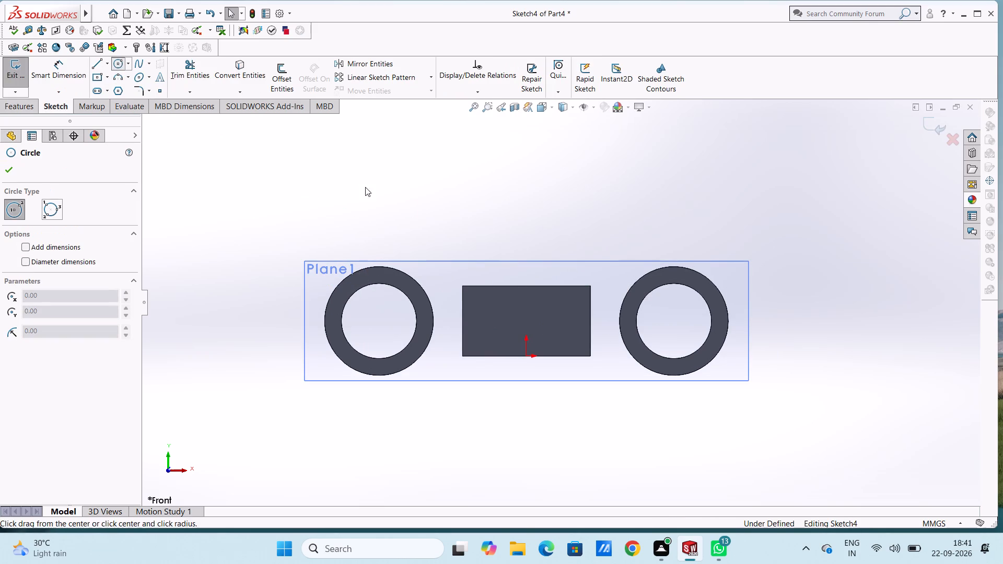
click(425, 199)
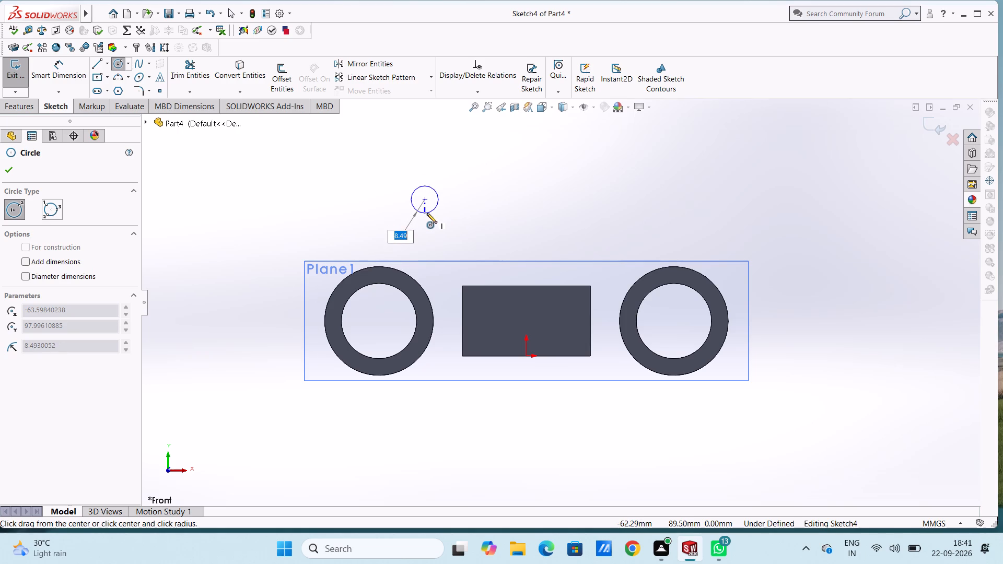
key(4)
key(Return)
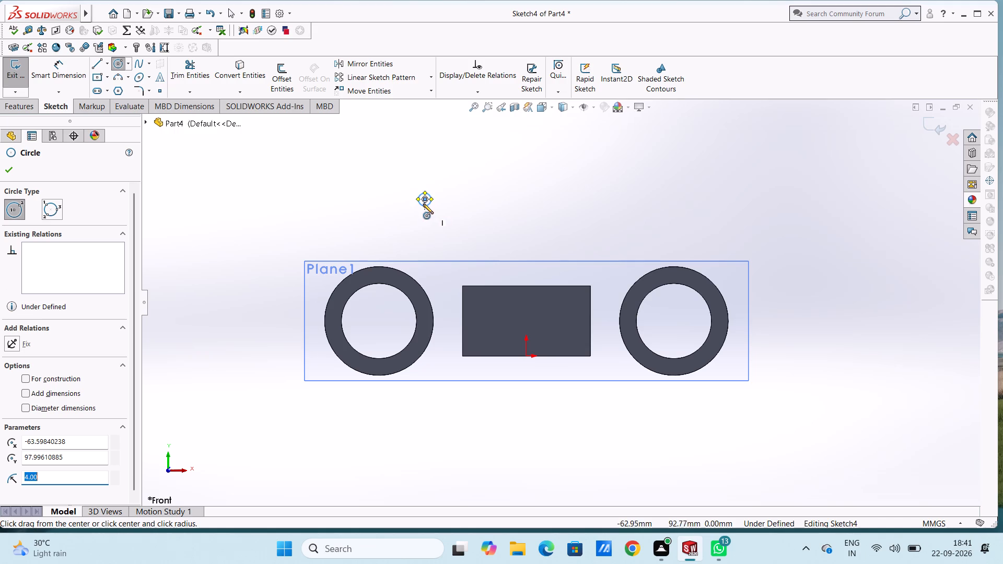
click(424, 198)
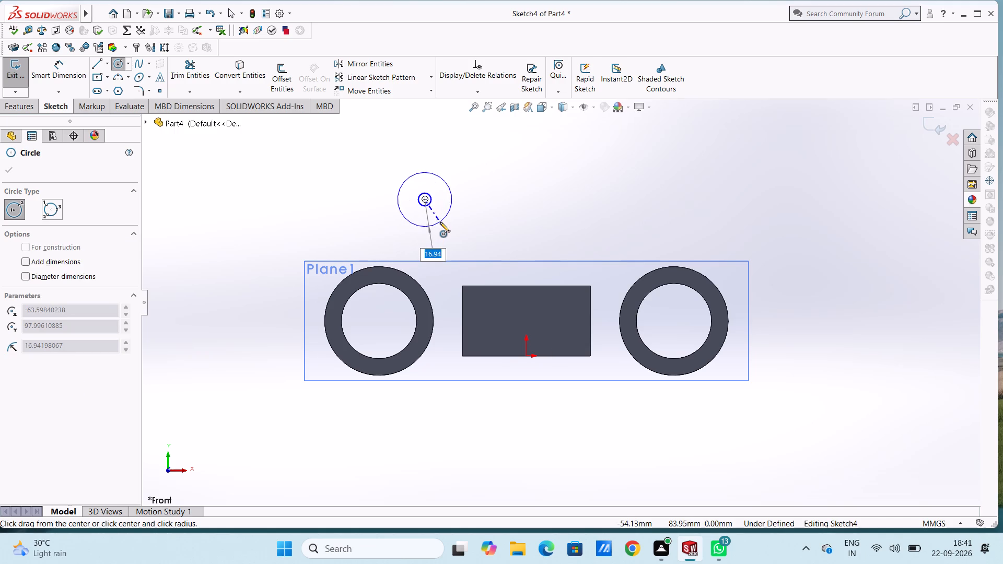
text(14.5)
key(Return)
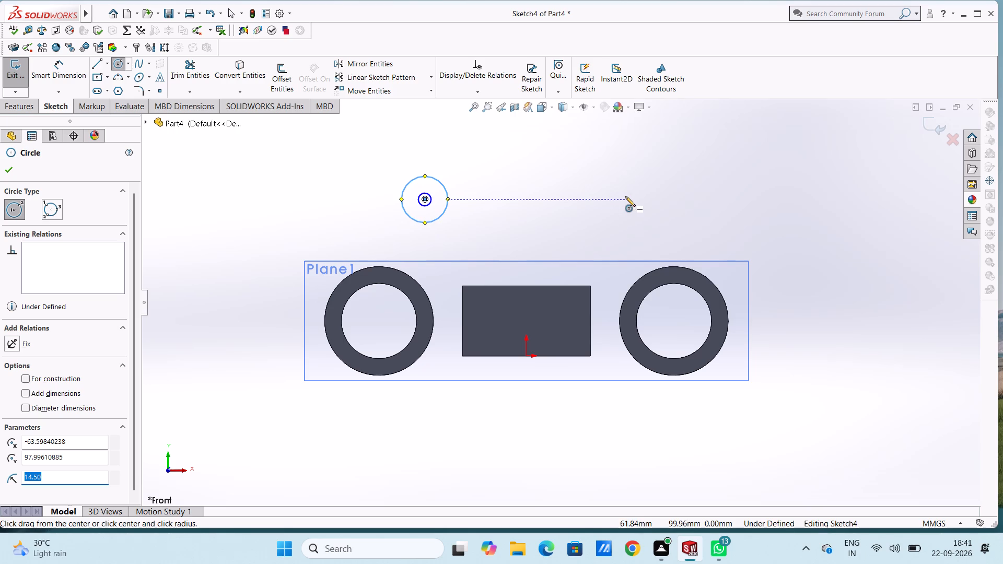
Sketch two concentric circles of radius 4 and 14.5 mm level with the first pair, centred about 53 mm right of the origin.
click(612, 197)
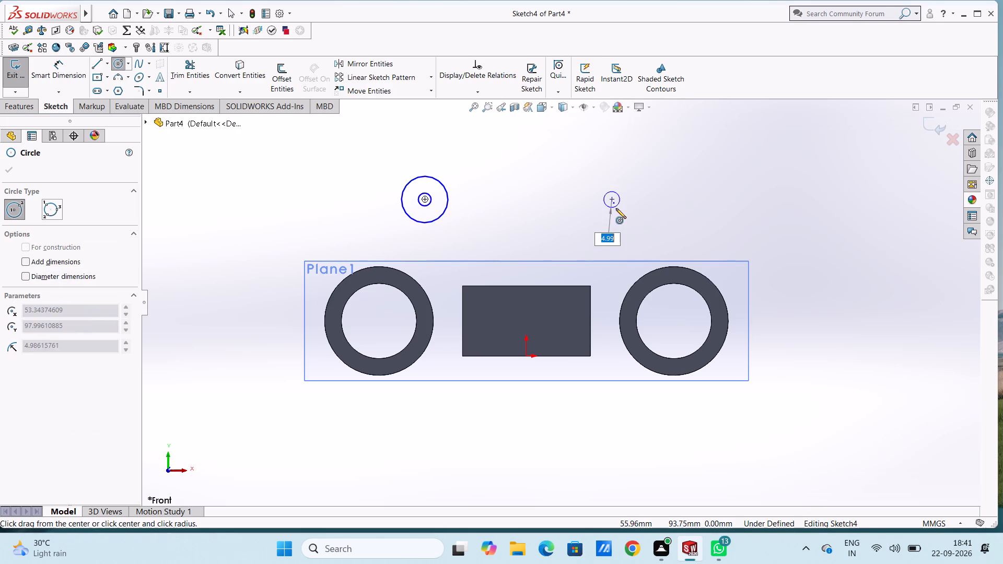
key(4)
key(Return)
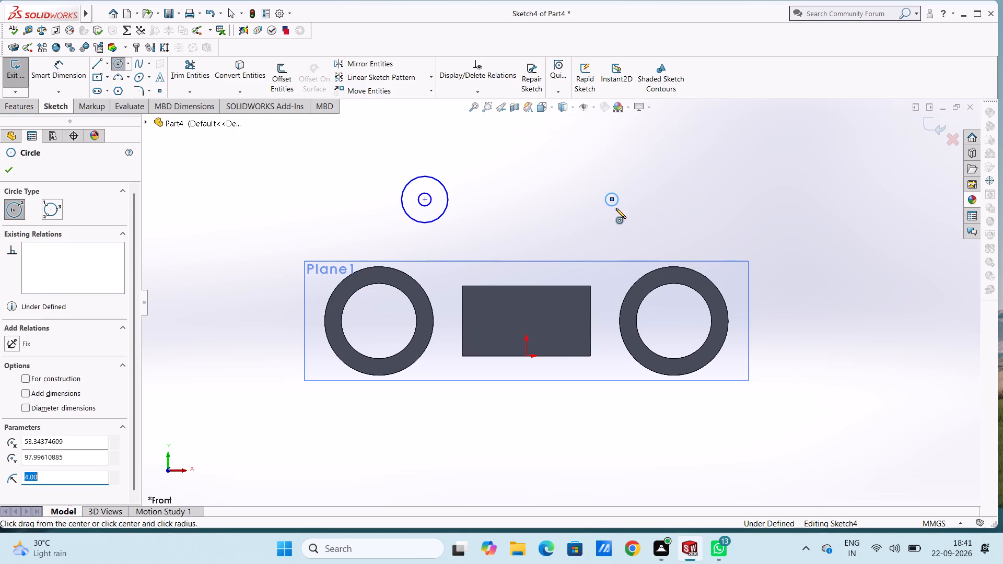
click(612, 198)
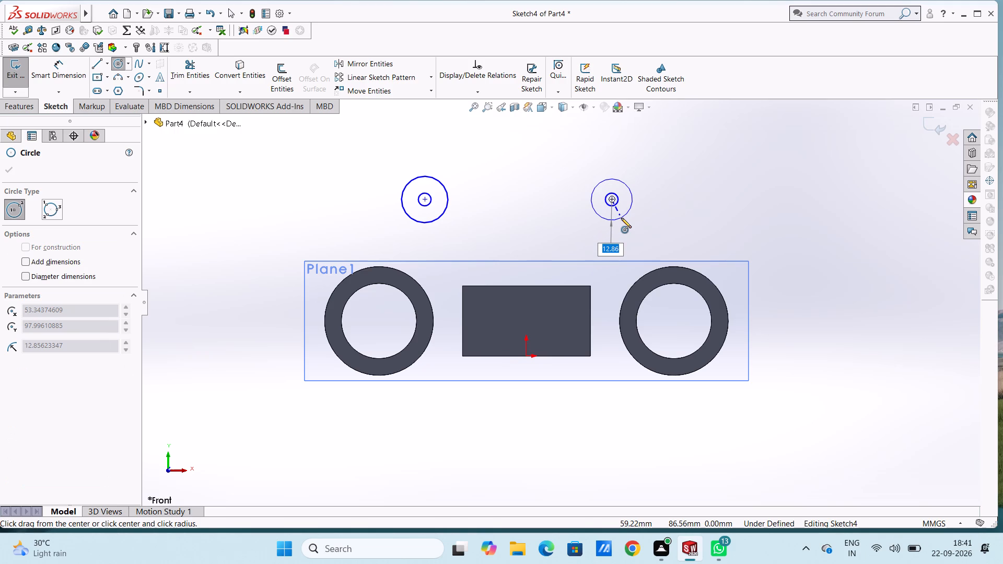
text(14.5)
key(Return)
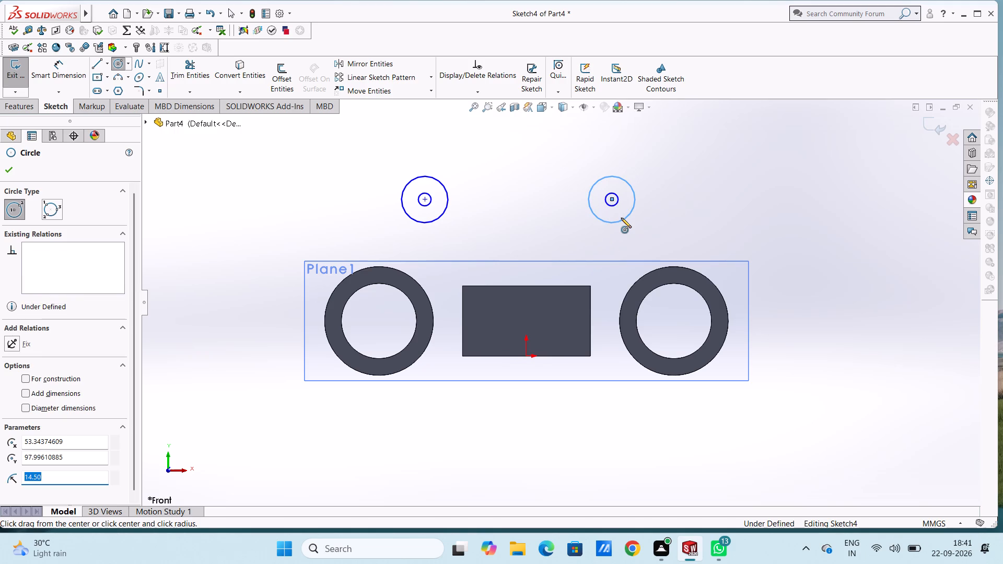
key(Escape)
key(Escape)
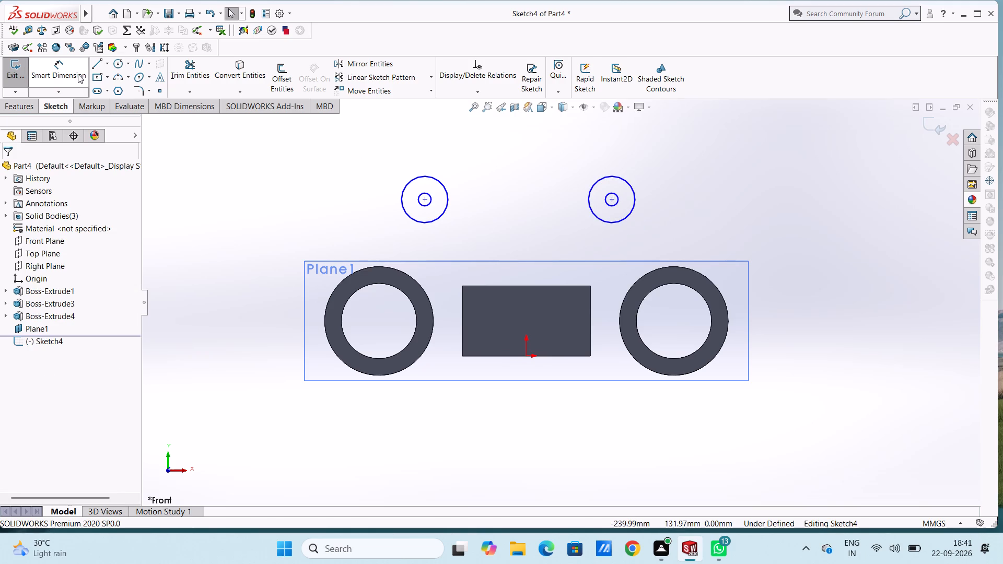
Dimension the diameters of the outer circles in the left and right circle pairs.
click(78, 74)
click(402, 198)
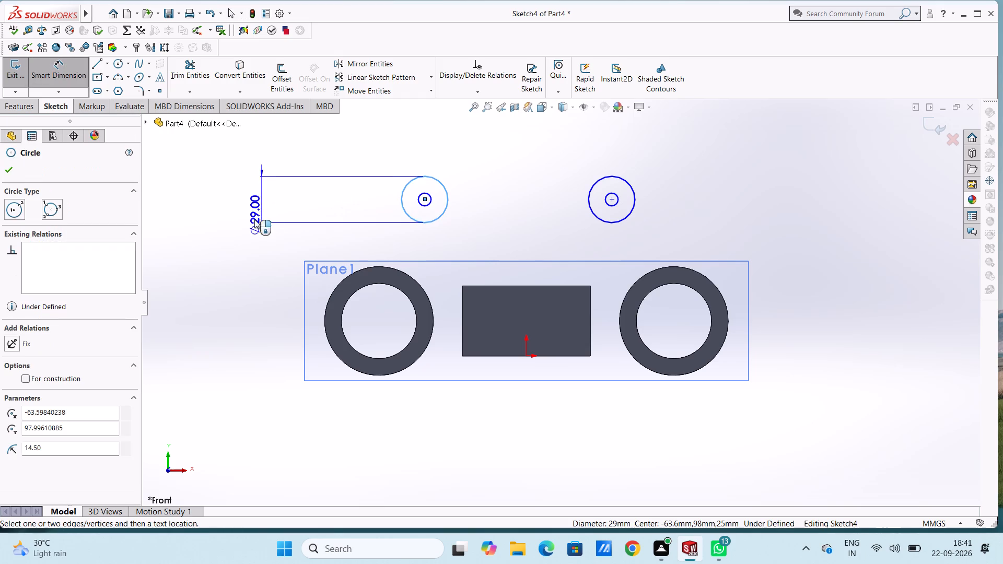
click(214, 255)
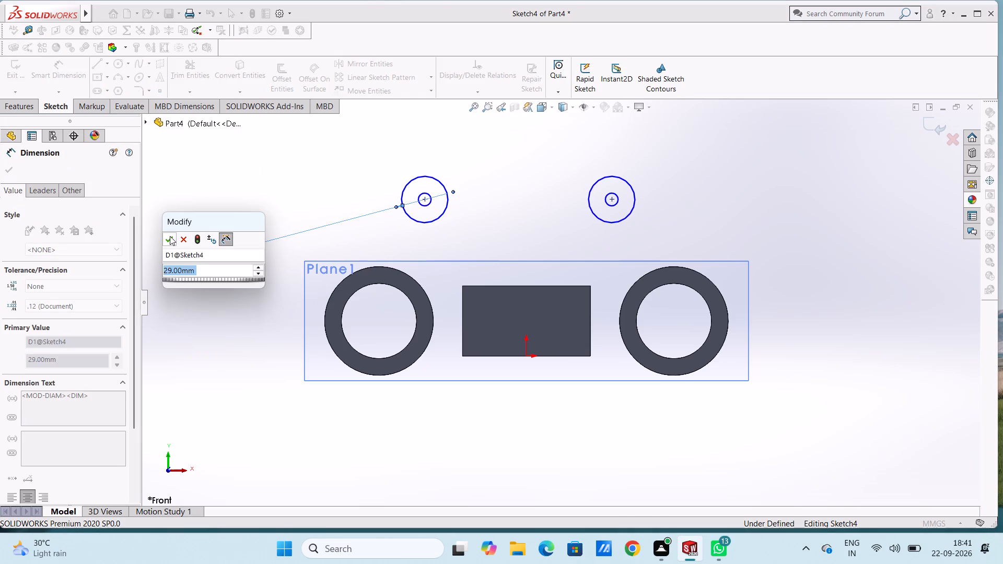
click(170, 236)
click(260, 189)
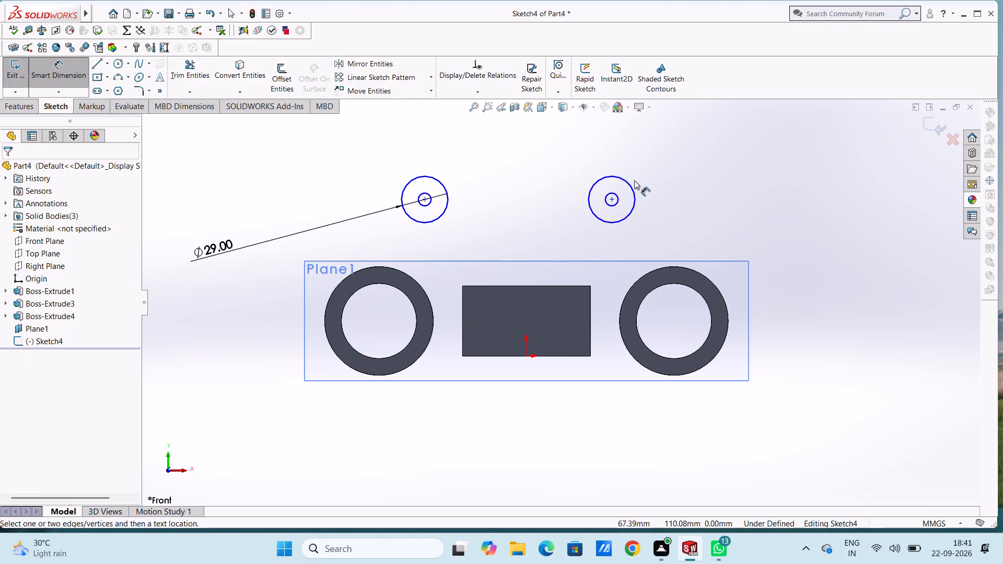
click(633, 186)
click(805, 163)
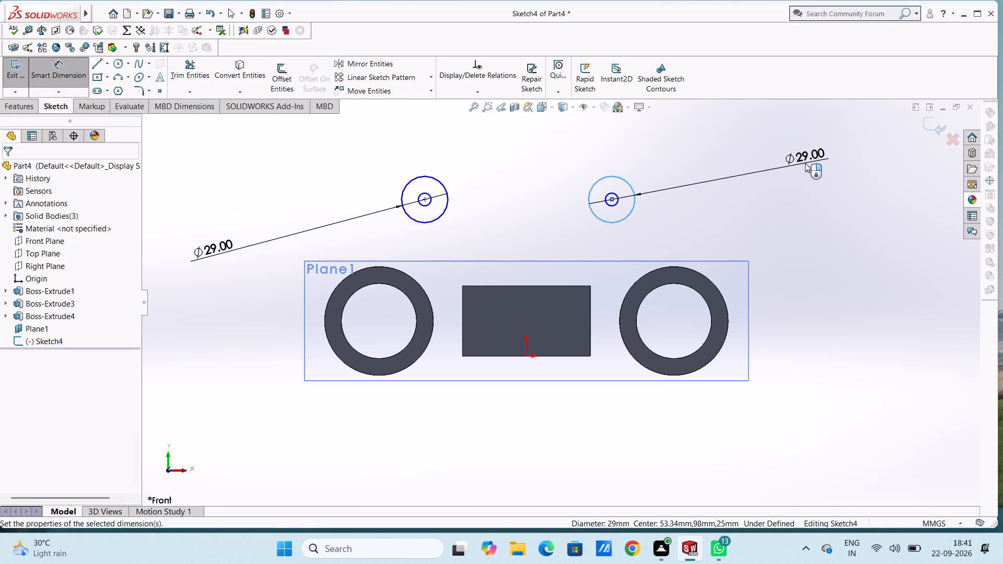
click(762, 149)
click(750, 148)
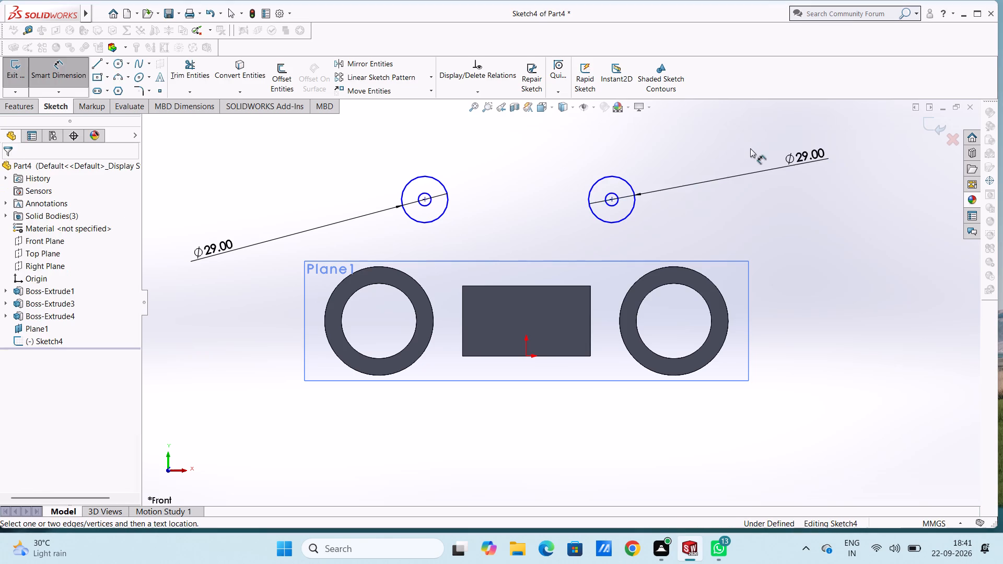
Dimension the diameters of the small inner circles in the right and left circle pairs.
click(610, 205)
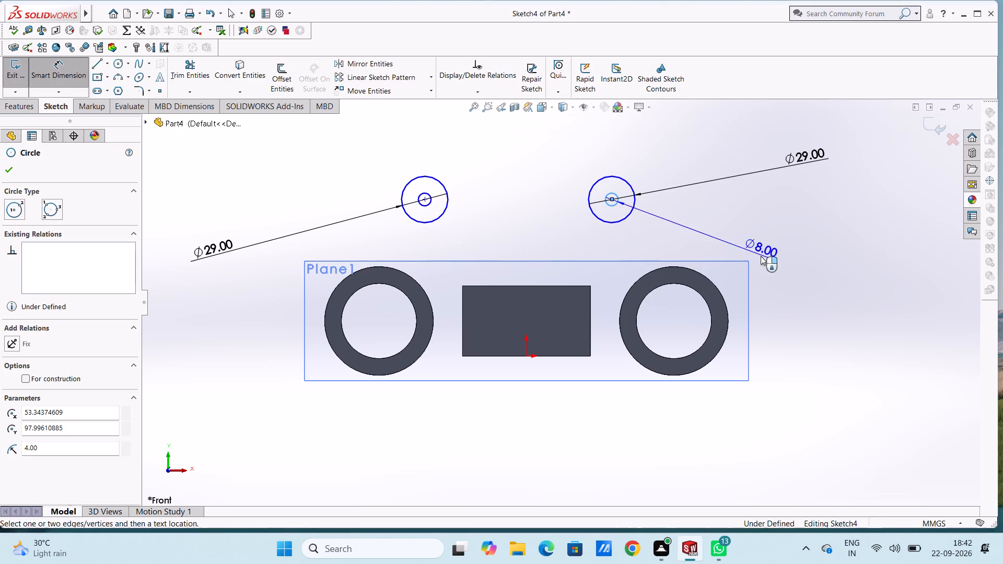
click(840, 279)
click(797, 266)
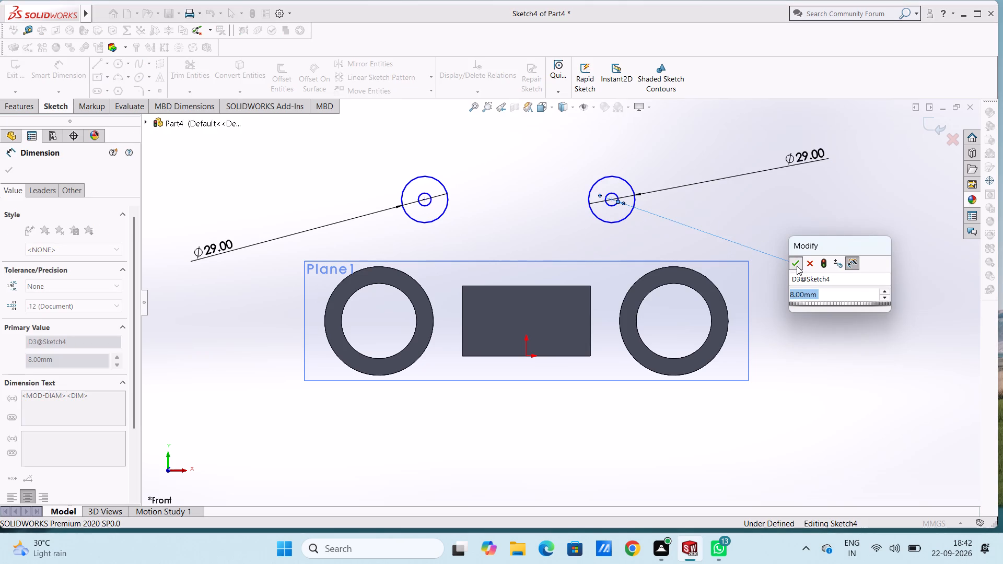
click(797, 227)
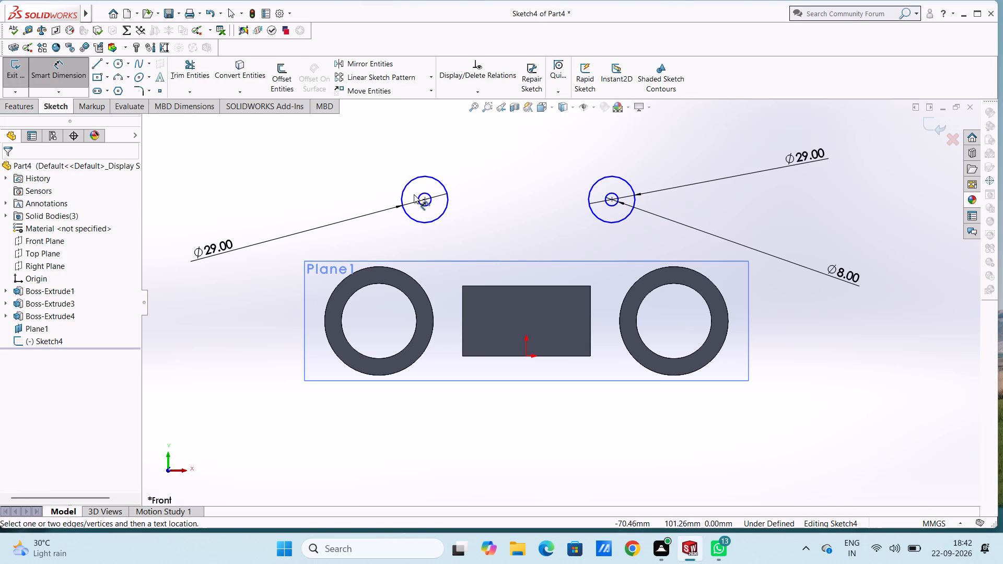
click(417, 196)
click(344, 163)
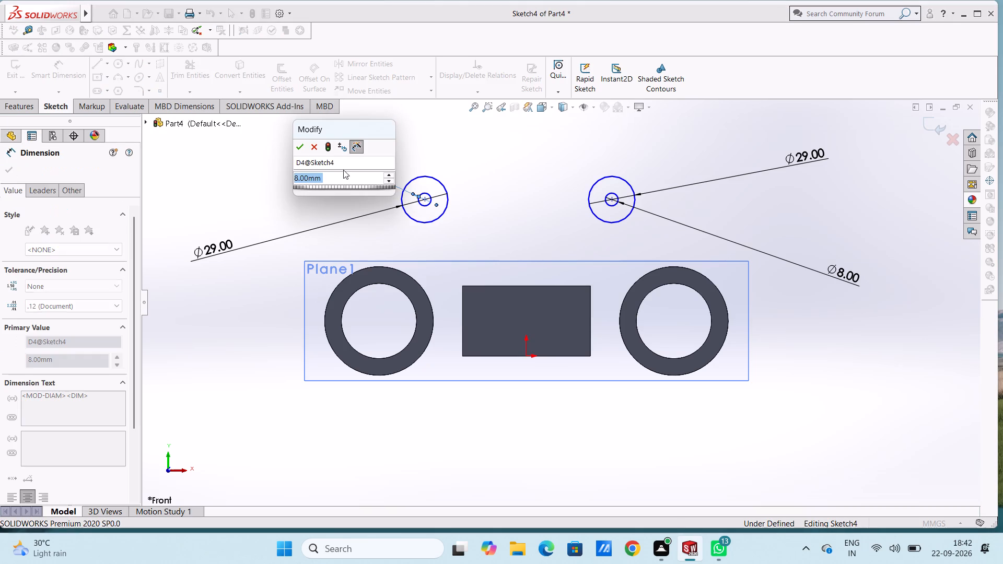
click(302, 151)
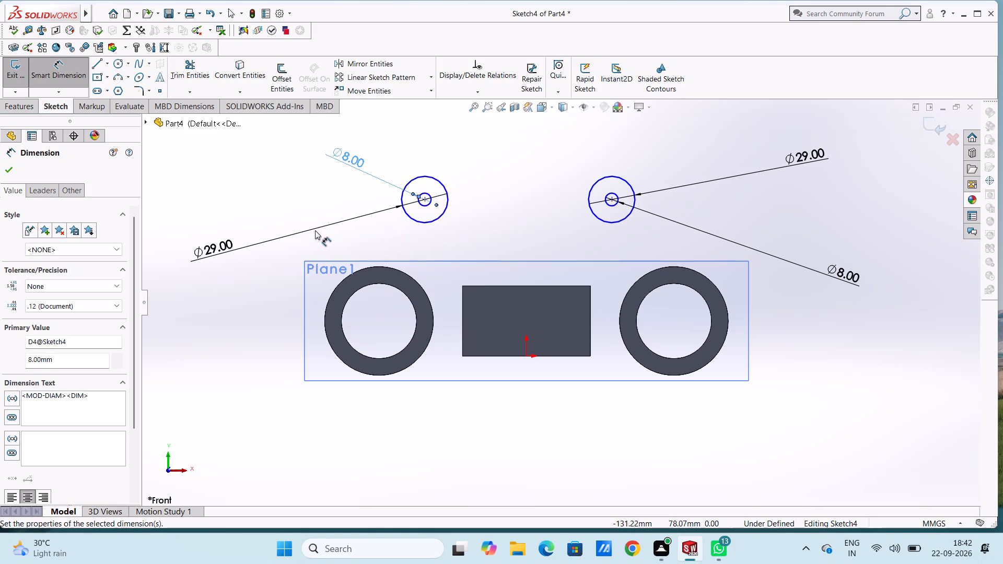
key(Escape)
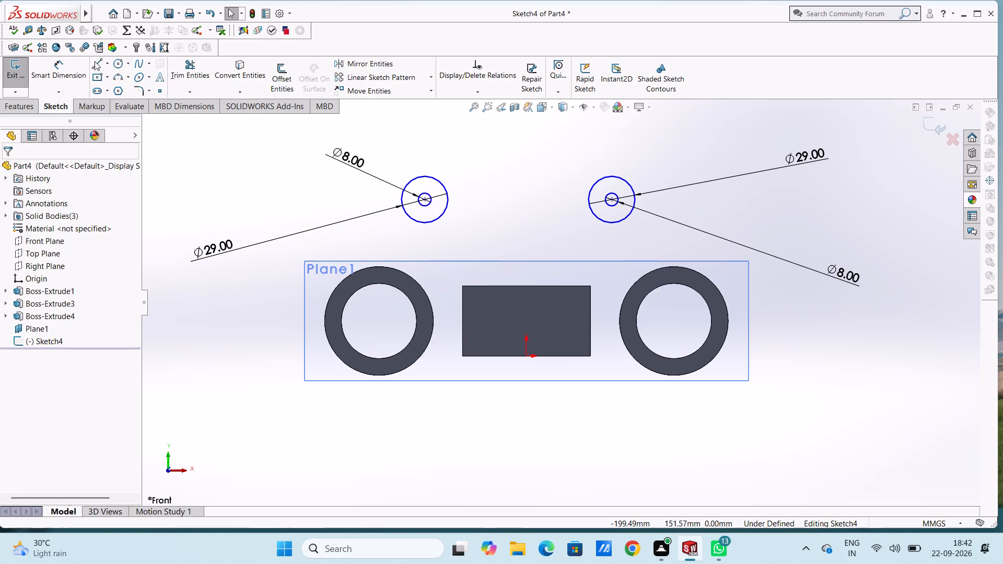
Sketch a horizontal line about 184 mm long joining the centres of the two rings.
click(95, 61)
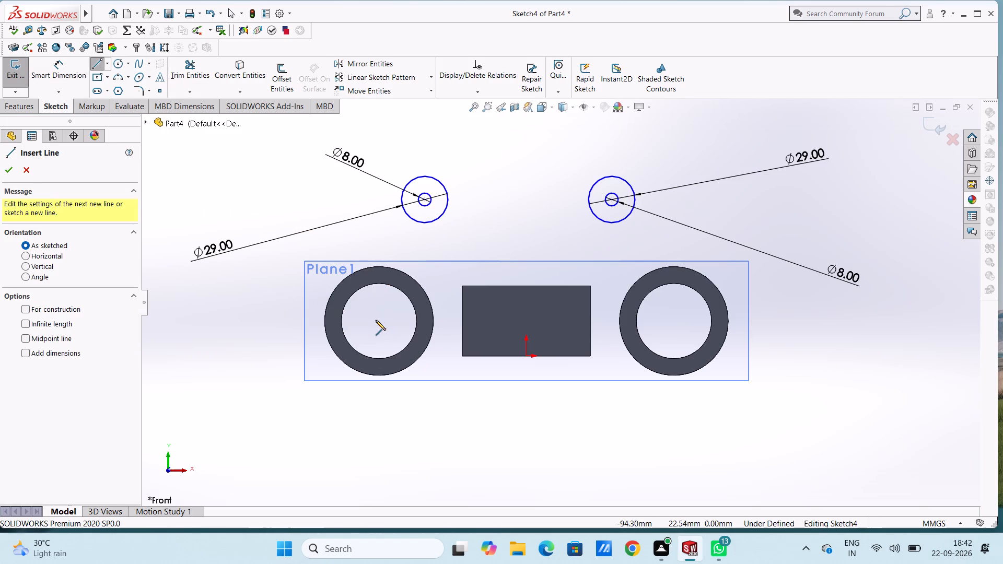
click(379, 321)
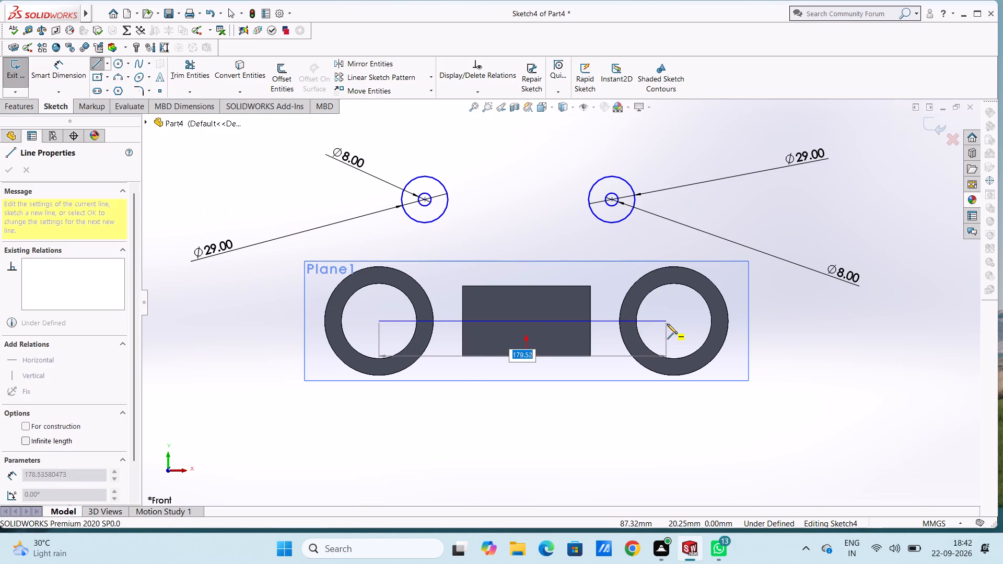
click(674, 321)
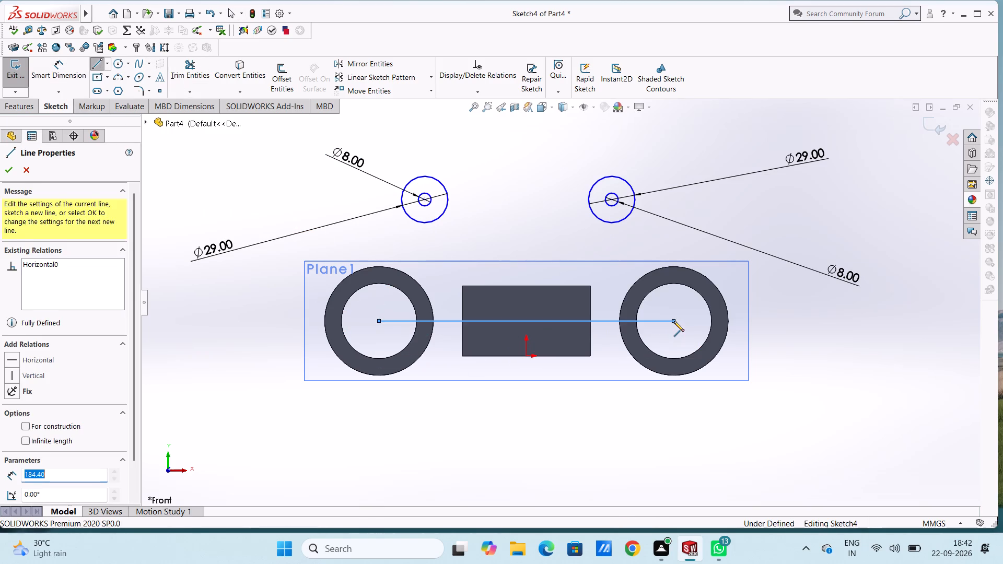
key(Escape)
key(Escape)
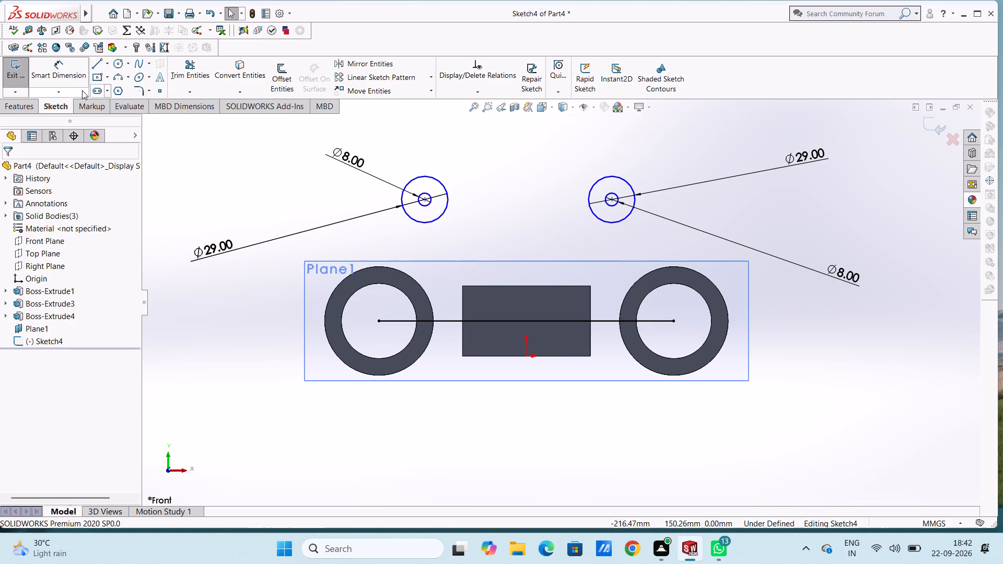
Dimension the vertical distance from the left circle pair's centre to the left ring's centre as 50 mm.
click(59, 76)
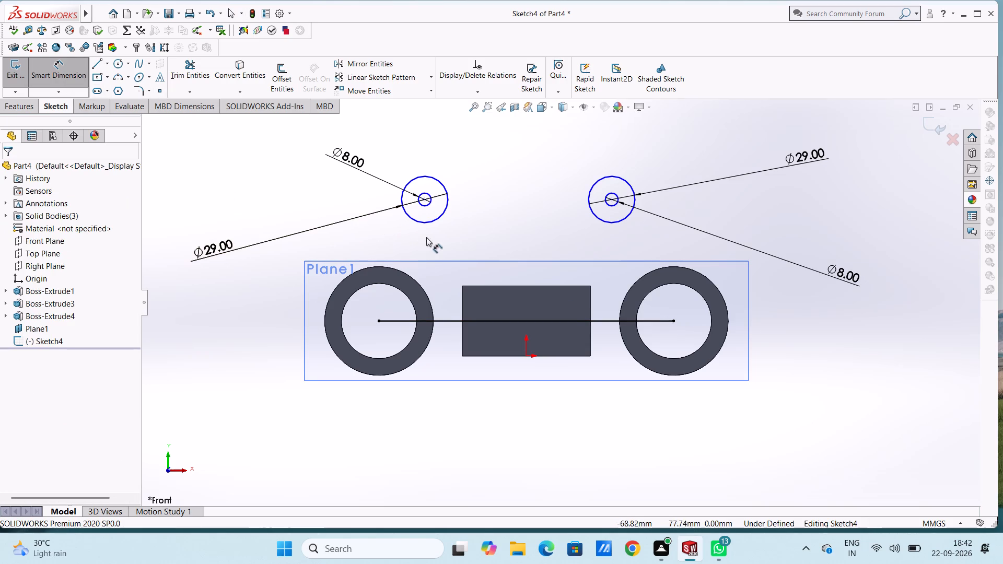
click(426, 201)
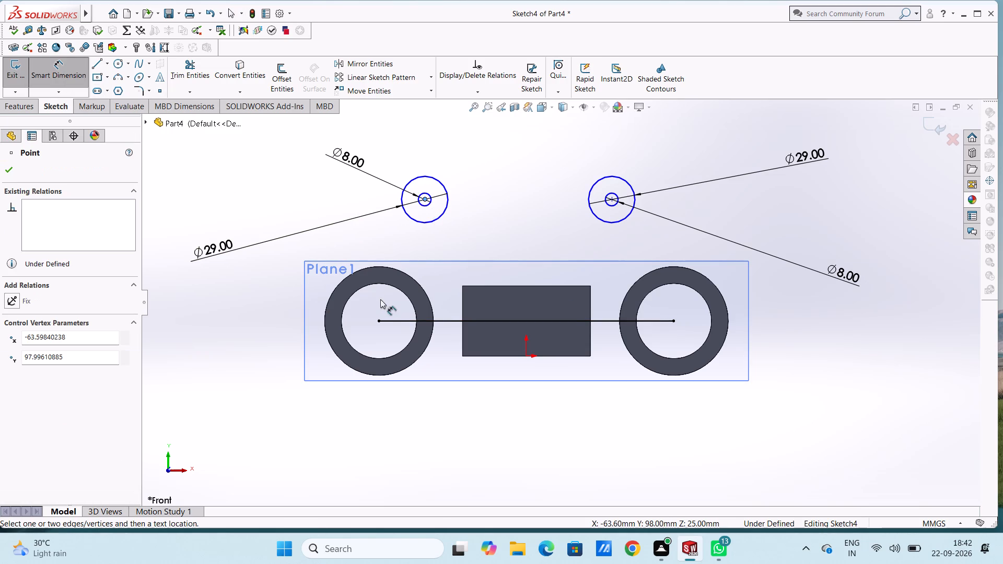
click(378, 320)
click(174, 273)
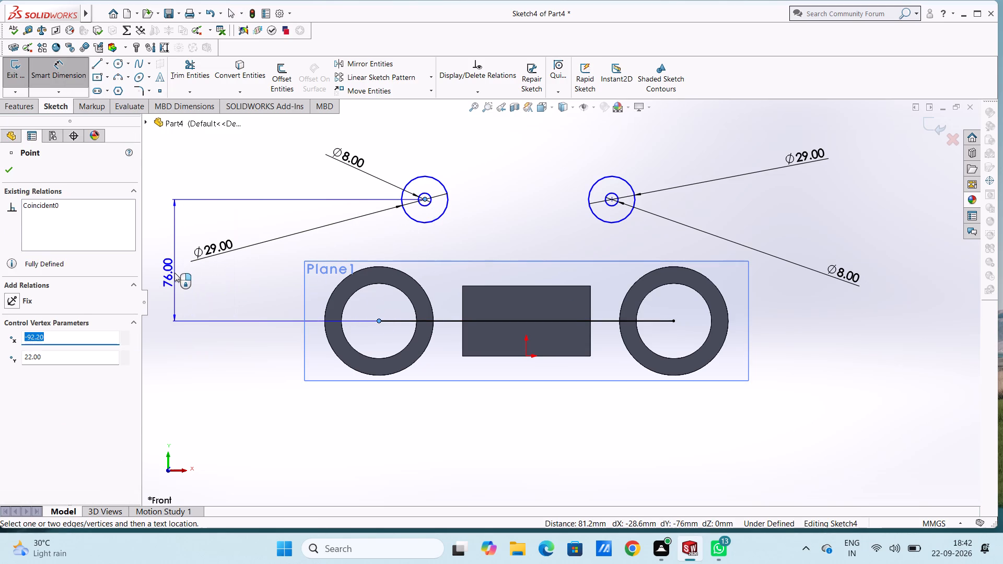
text(50)
key(Return)
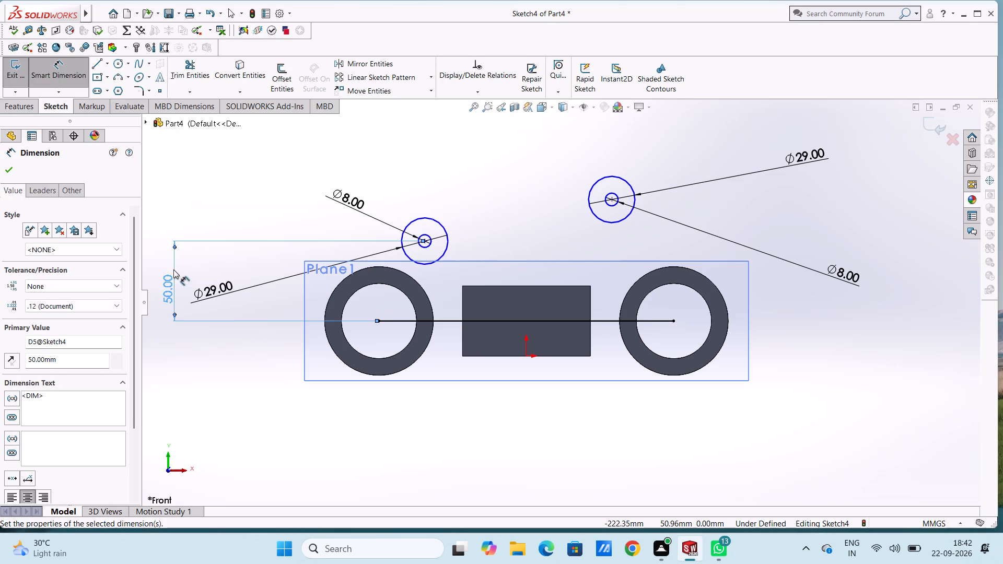
click(286, 187)
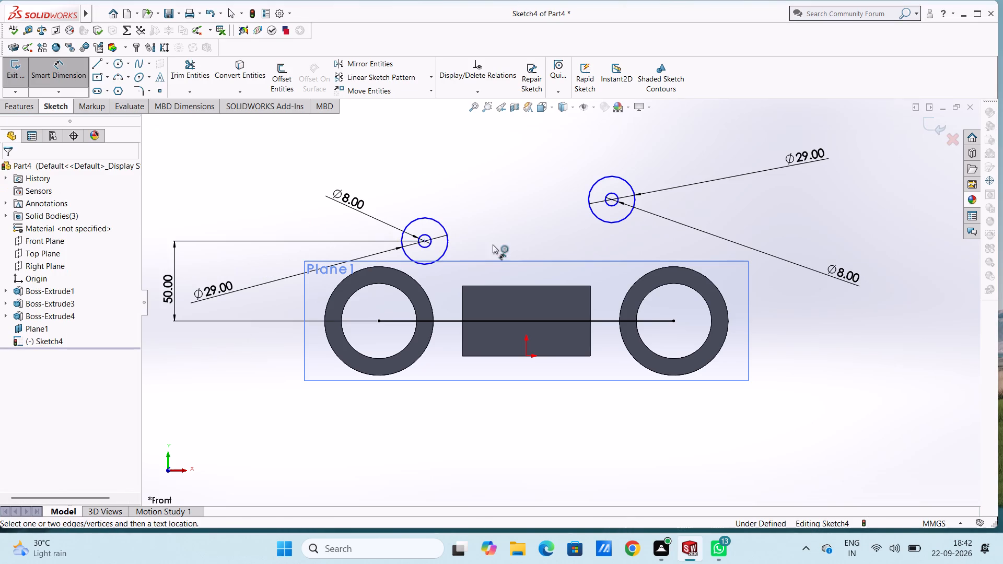
Dimension the vertical distance from the right circle pair's centre to the right ring's centre as 50 mm.
click(613, 200)
click(674, 321)
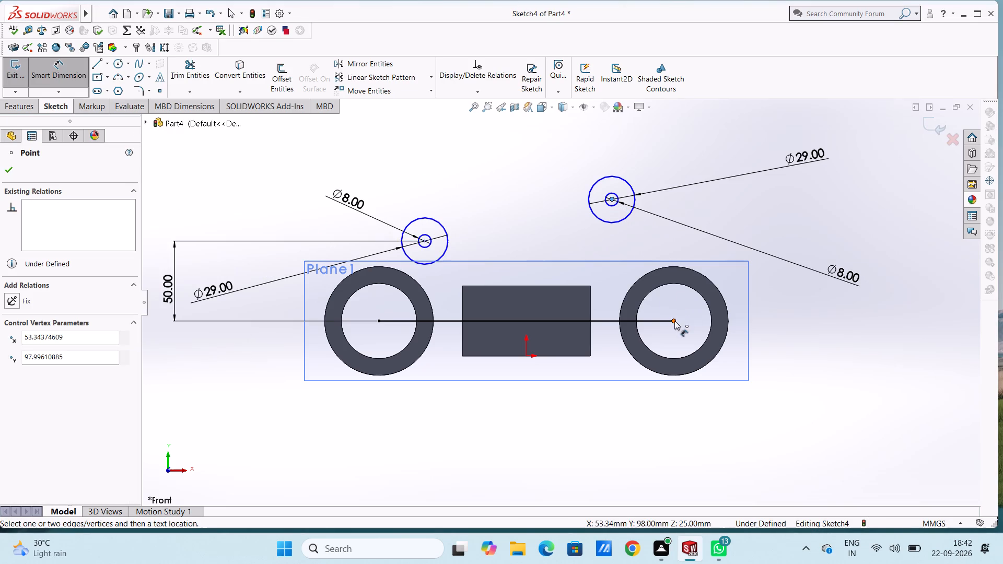
click(876, 292)
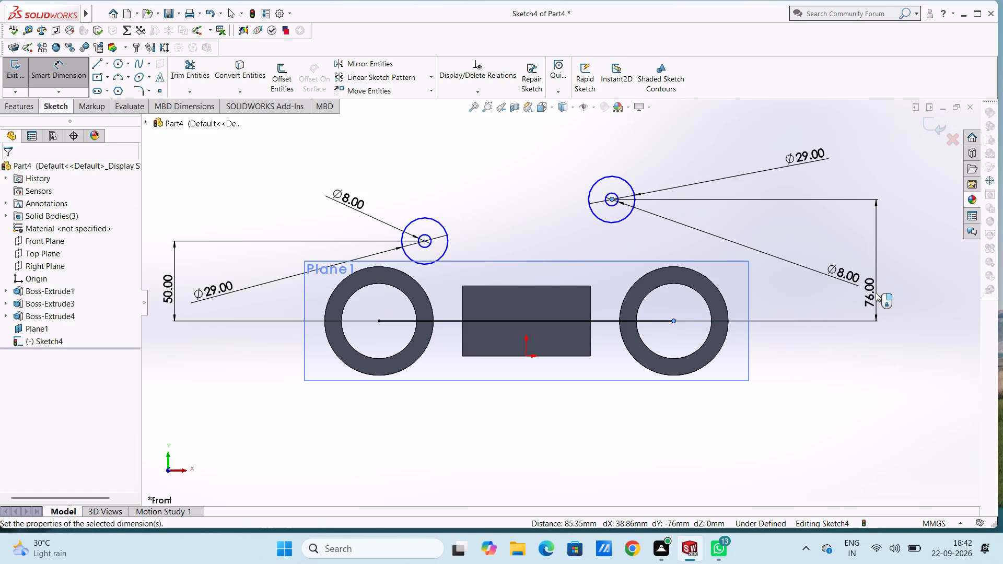
text(50)
key(Return)
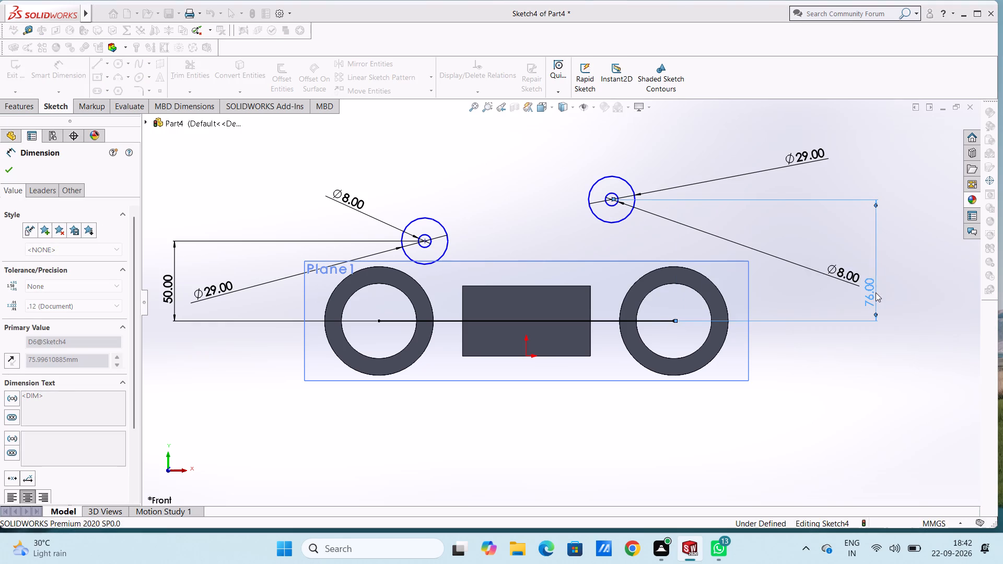
click(729, 180)
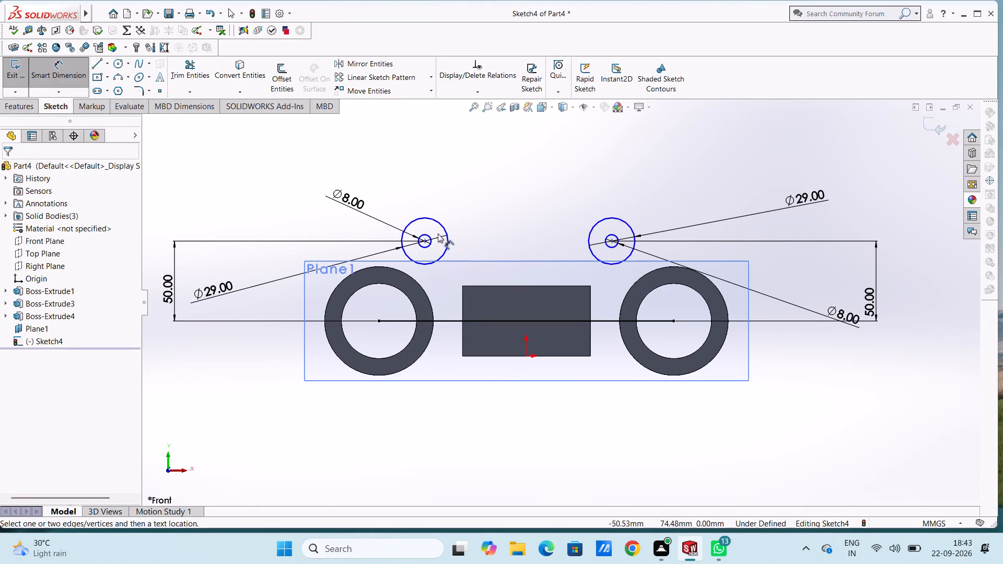
Dimension the horizontal distance from the left circle pair's centre to the origin as 61.7 mm.
click(426, 240)
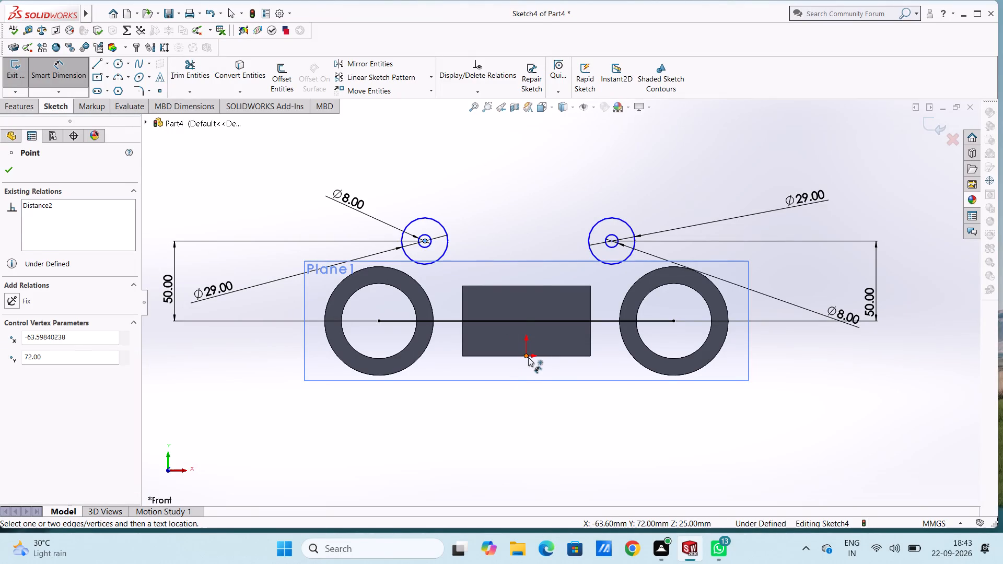
click(528, 357)
click(505, 134)
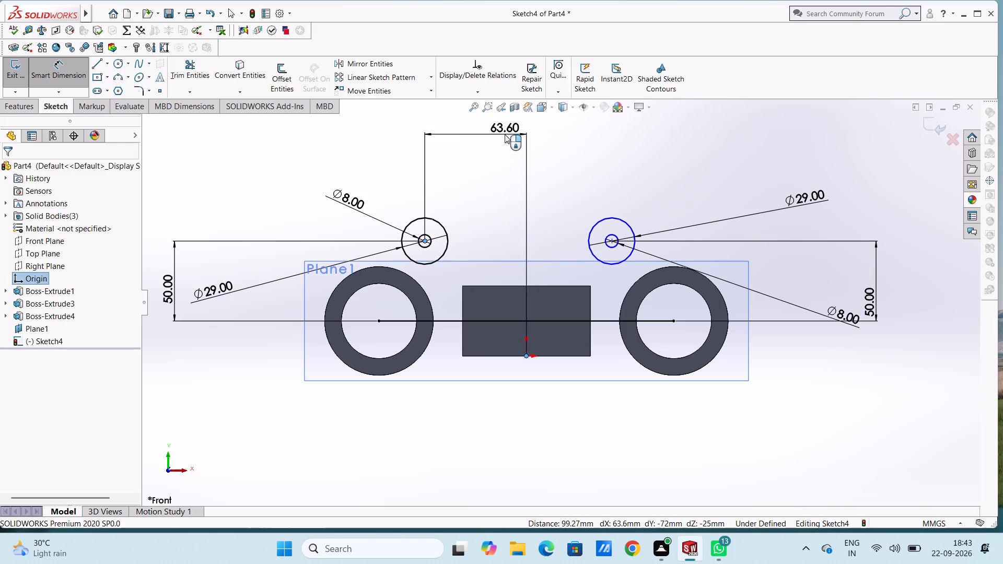
text(61.)
key(7)
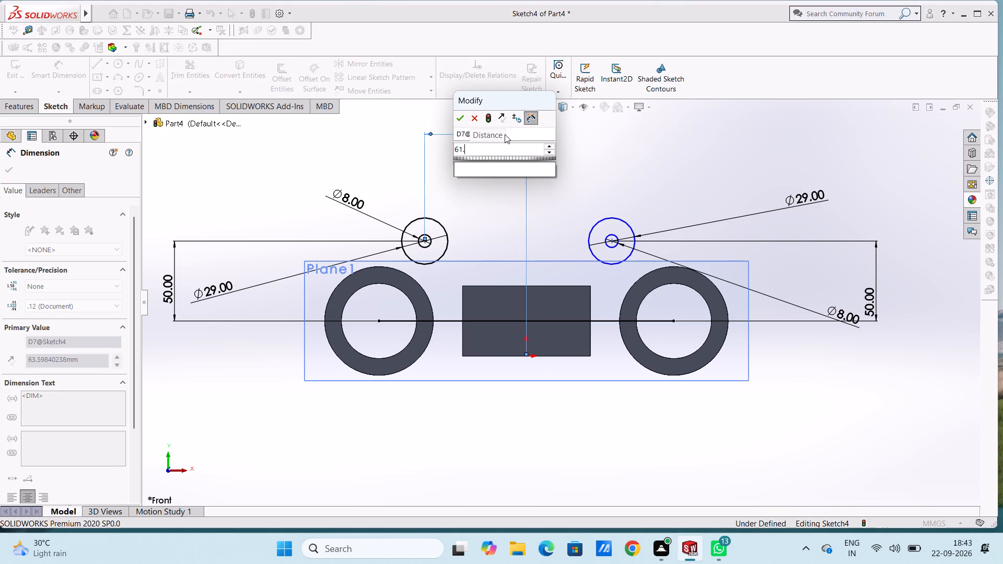
key(Return)
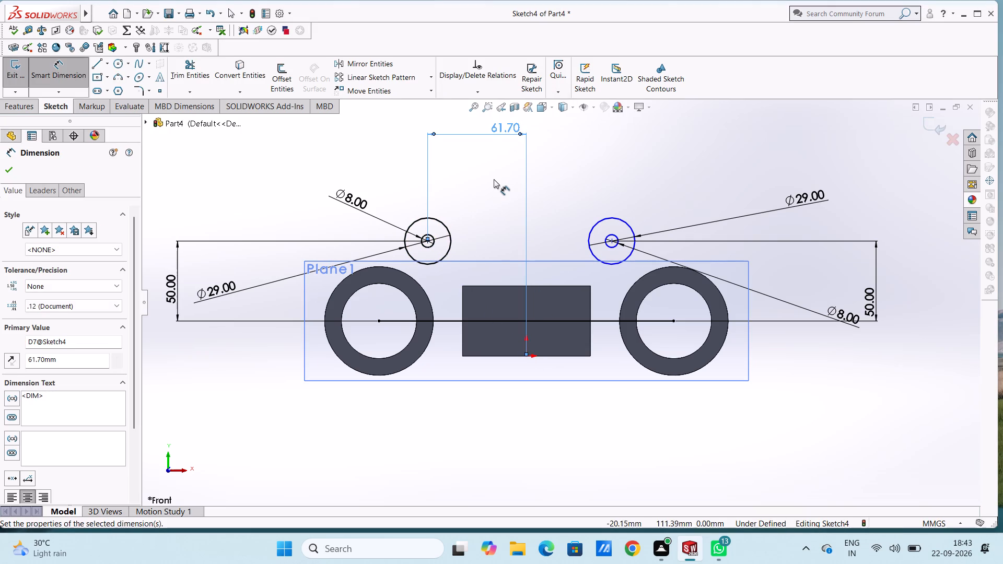
click(494, 179)
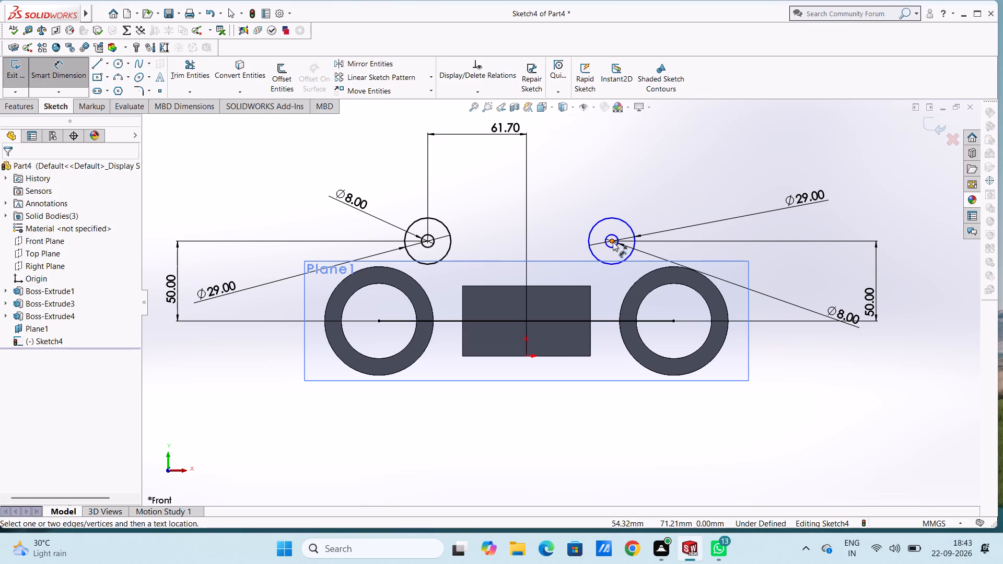
Dimension the horizontal distance from the right circle pair's centre to the origin as 61.7 mm.
click(613, 242)
click(527, 356)
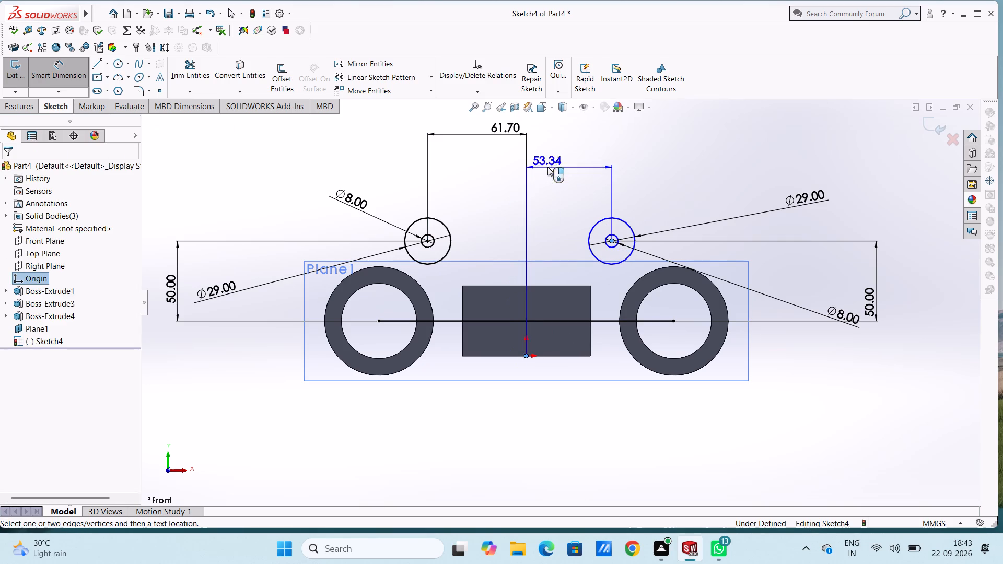
click(552, 134)
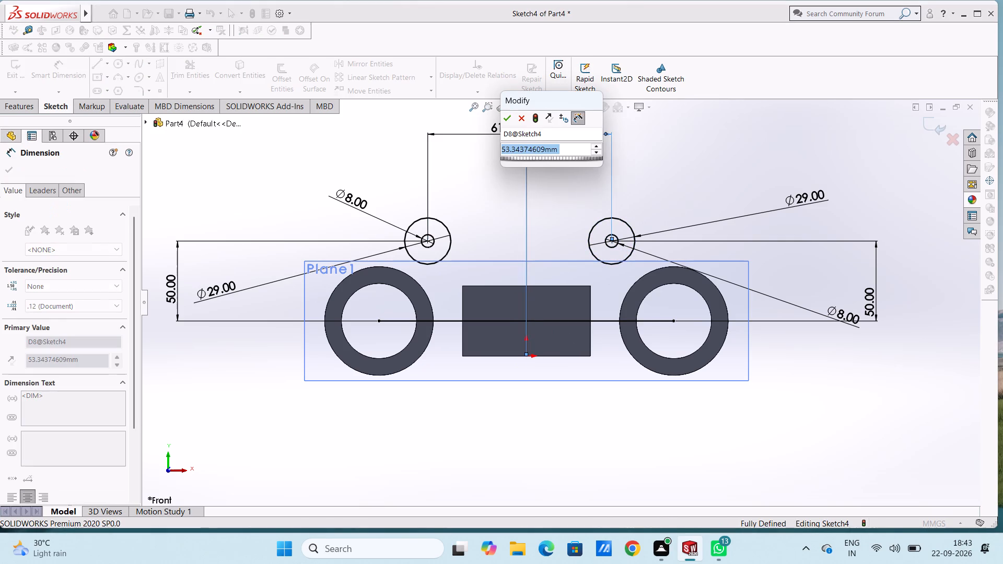
text(61.)
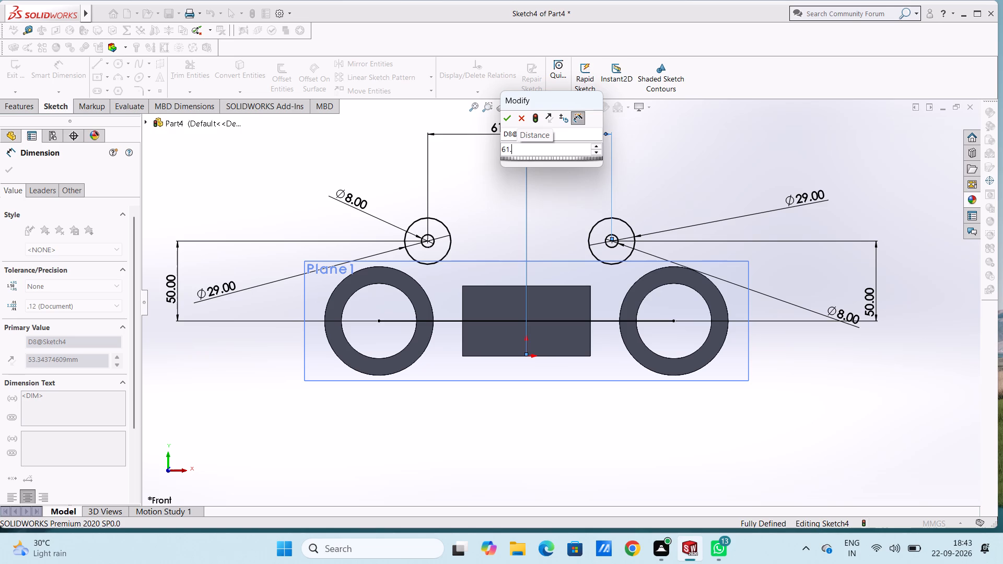
key(7)
key(Return)
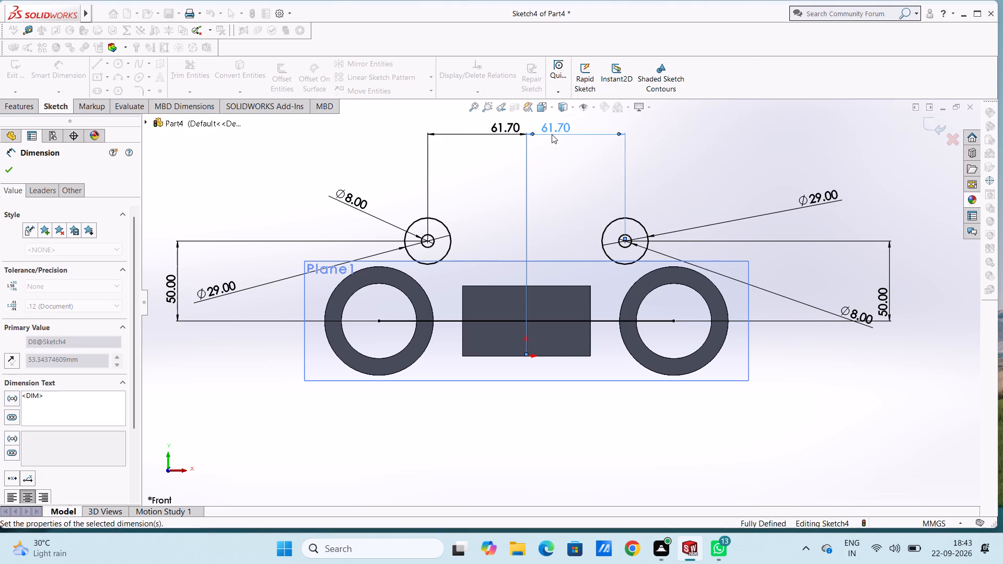
click(335, 167)
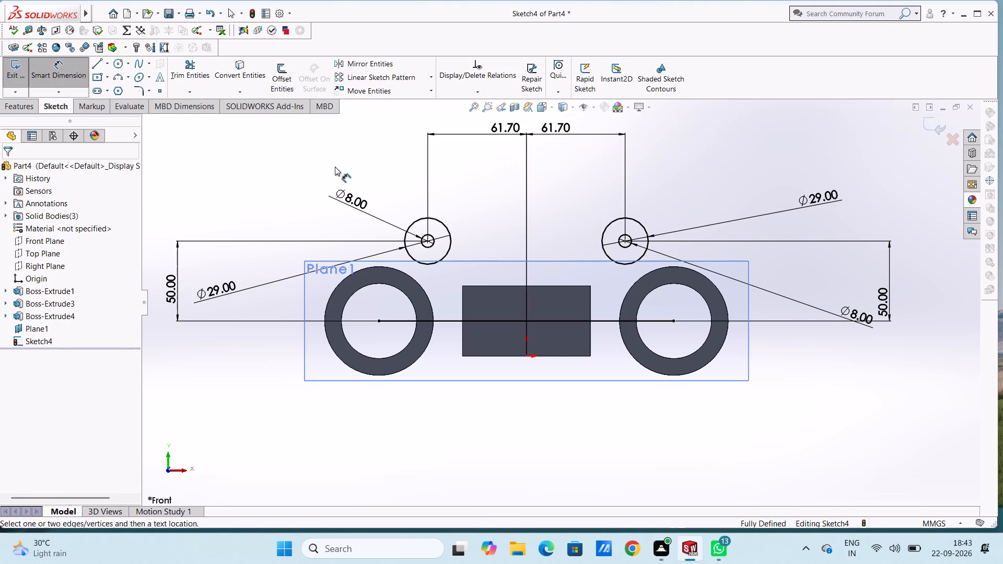
key(Escape)
key(Escape)
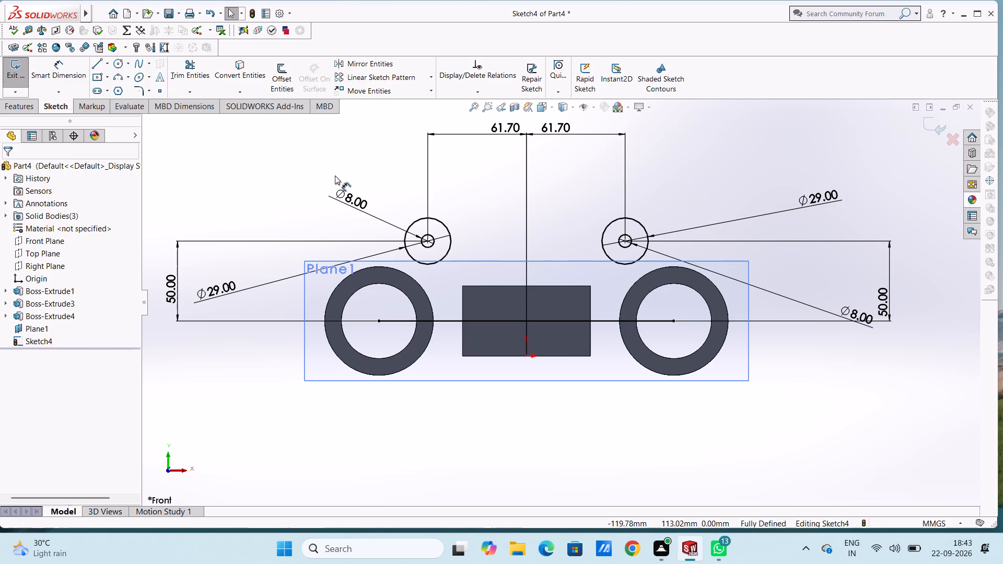
Sketch a vertical line about 118 mm long down from the top of the left pair's outer circle.
scroll(335, 175, down, 1)
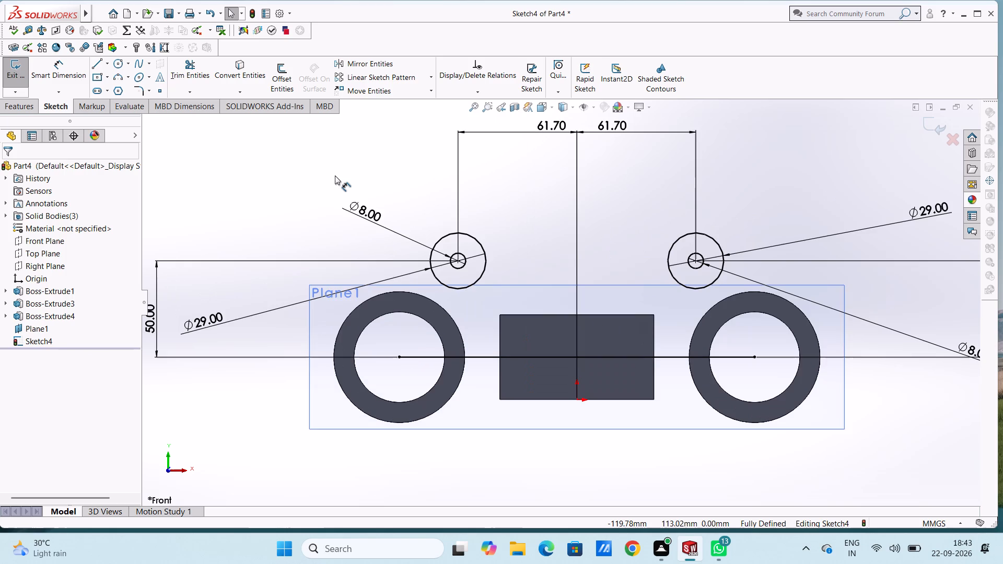
scroll(699, 274, up, 1)
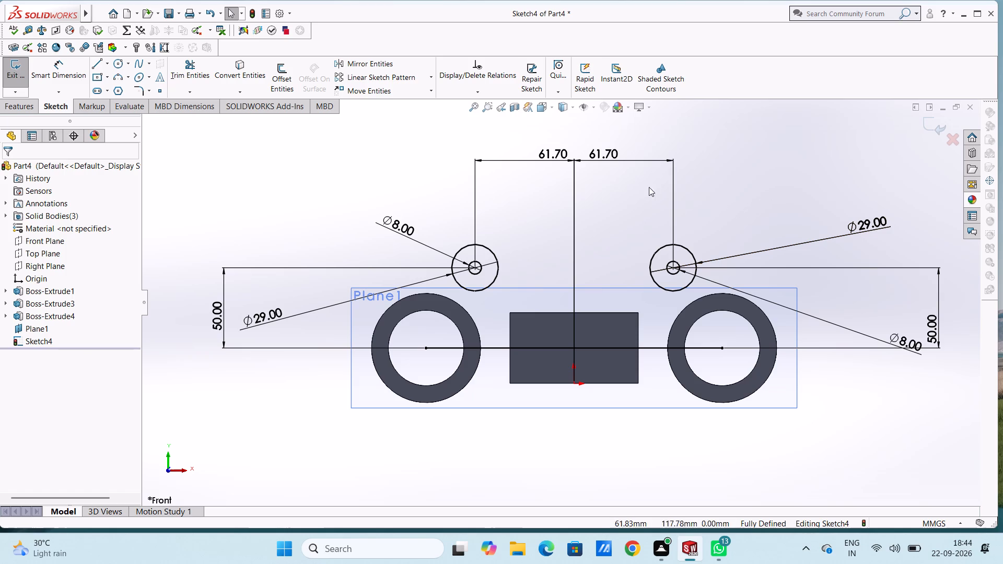
click(97, 64)
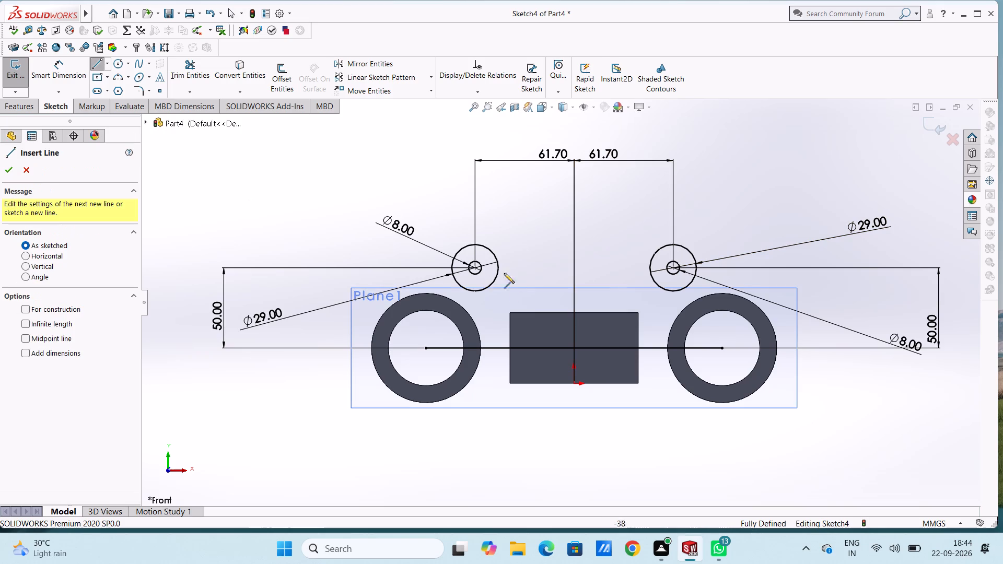
click(476, 245)
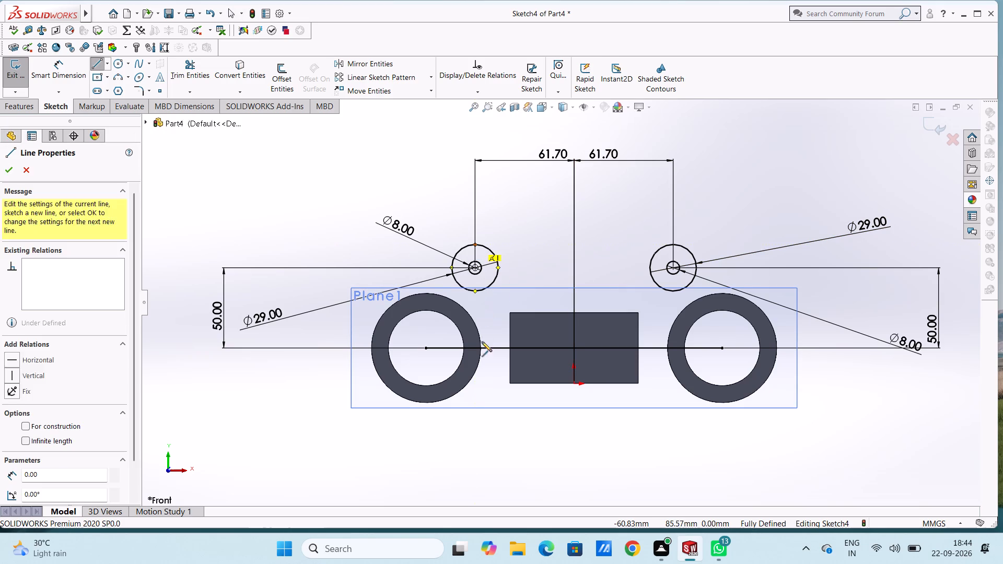
click(475, 434)
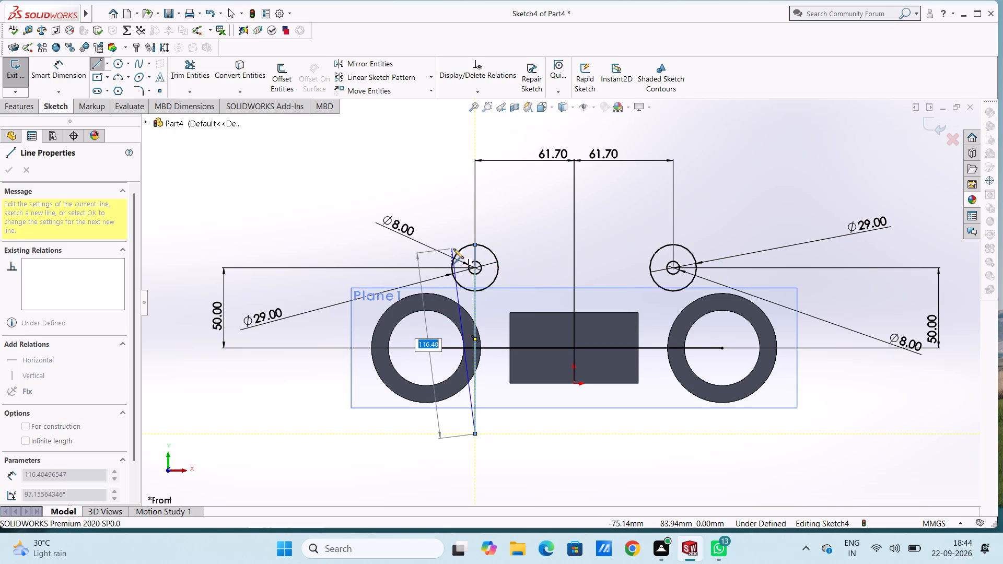
key(Escape)
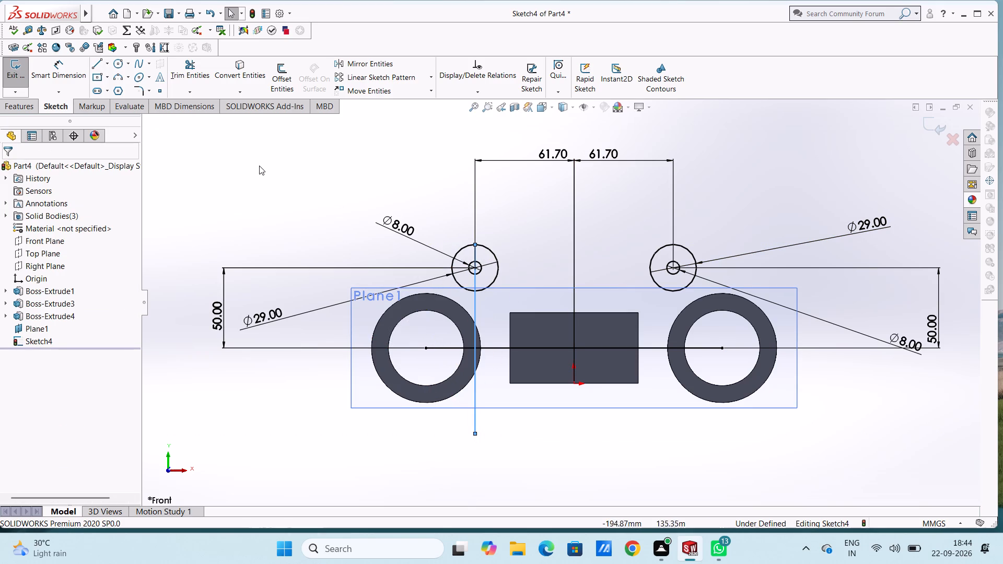
Sketch two slanted lines from the vertical line's top end, one about 124 mm long down-left and one down-right past the block.
click(102, 60)
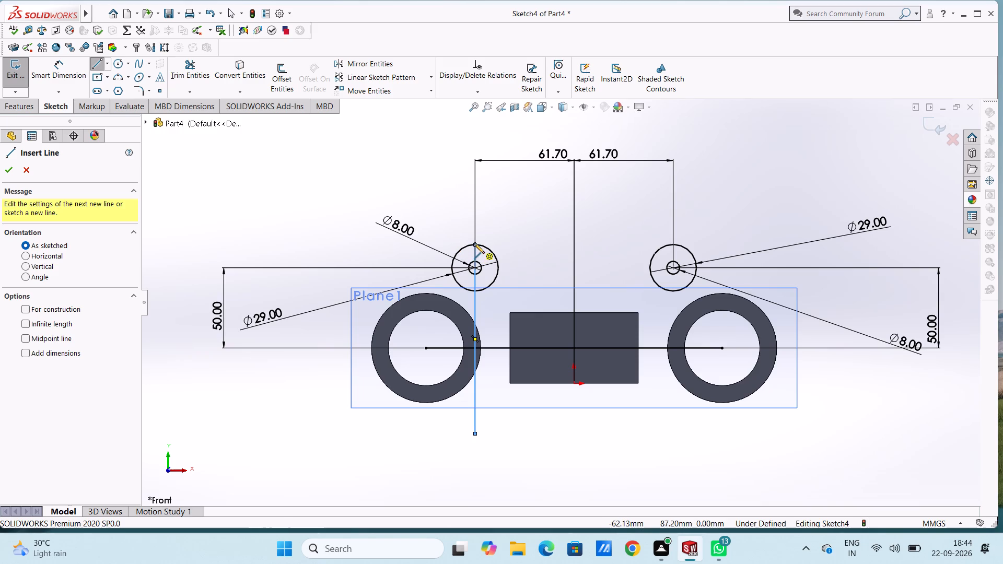
click(474, 243)
click(360, 406)
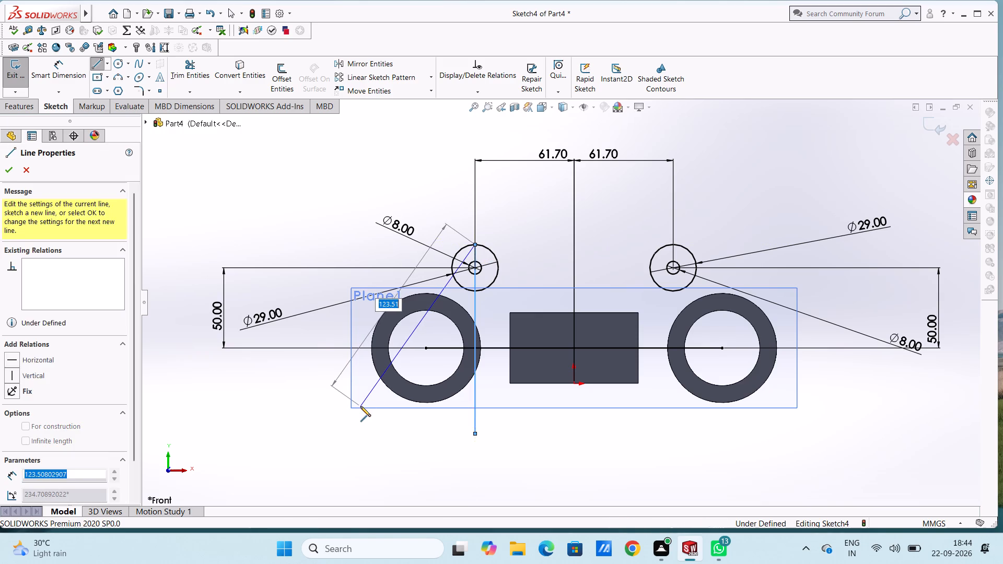
key(Escape)
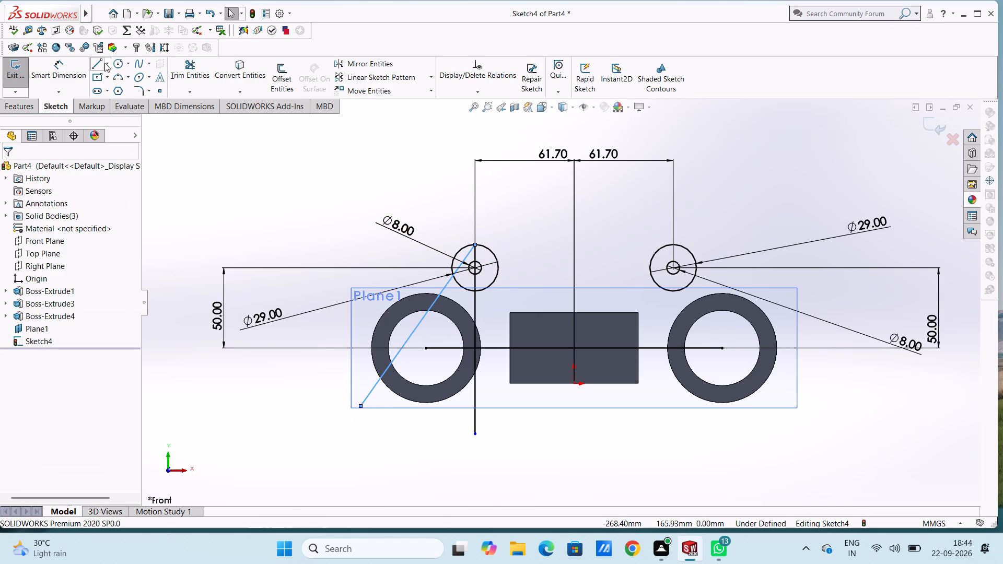
click(99, 66)
click(475, 246)
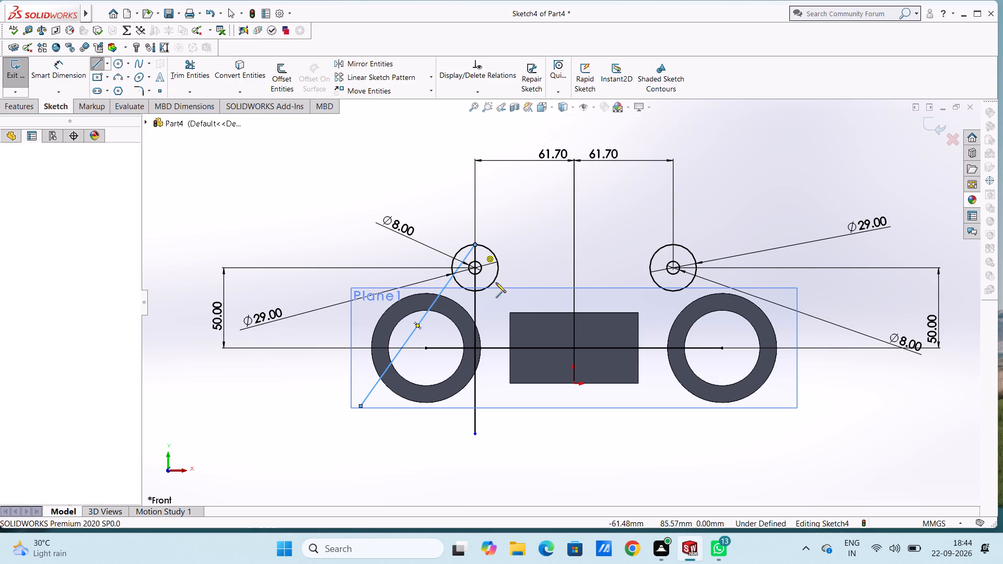
click(592, 419)
key(Escape)
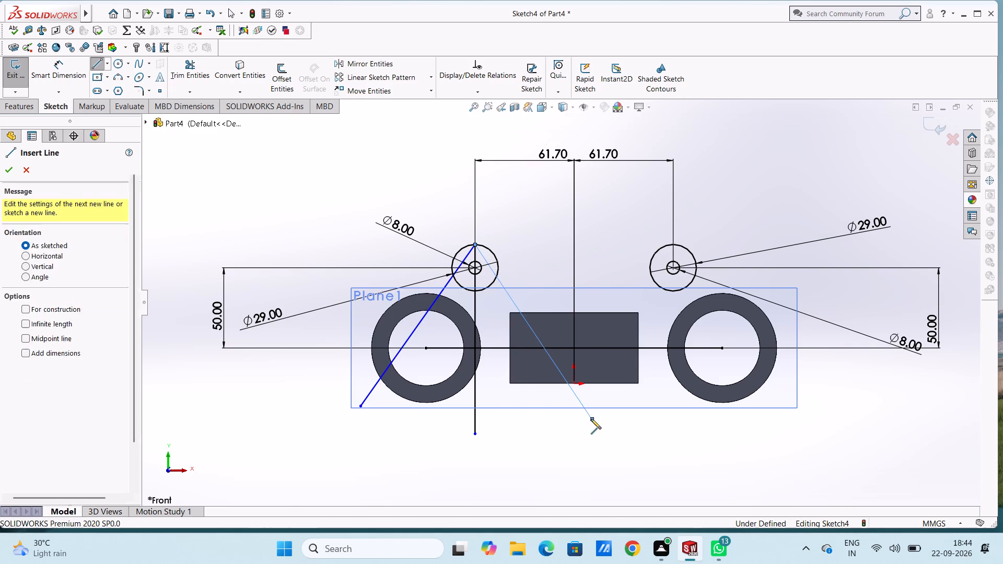
key(Escape)
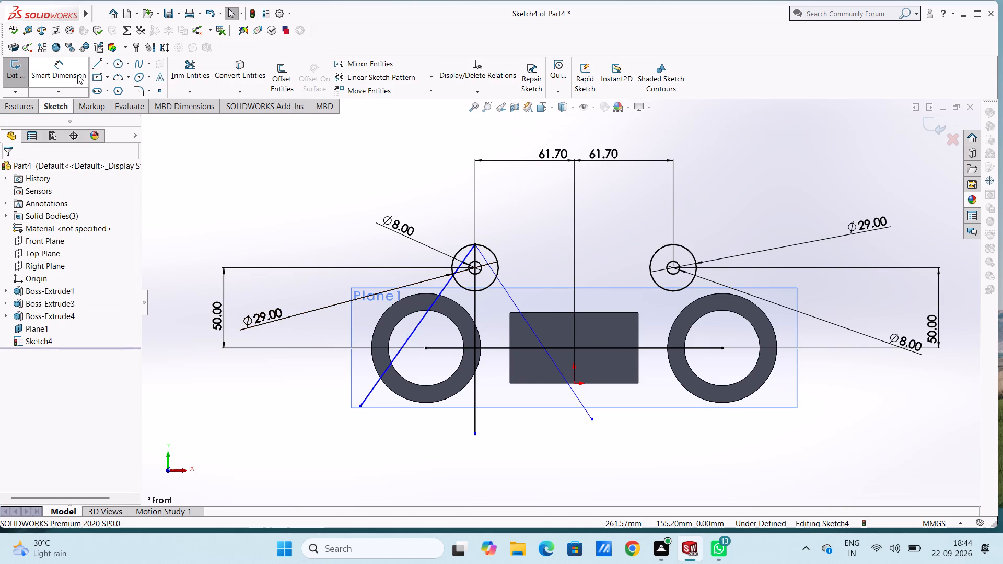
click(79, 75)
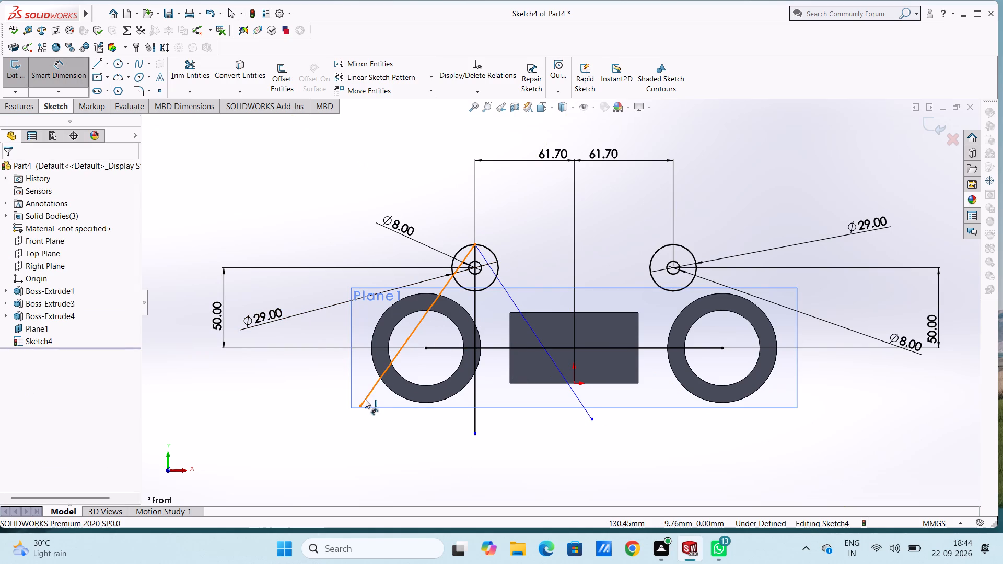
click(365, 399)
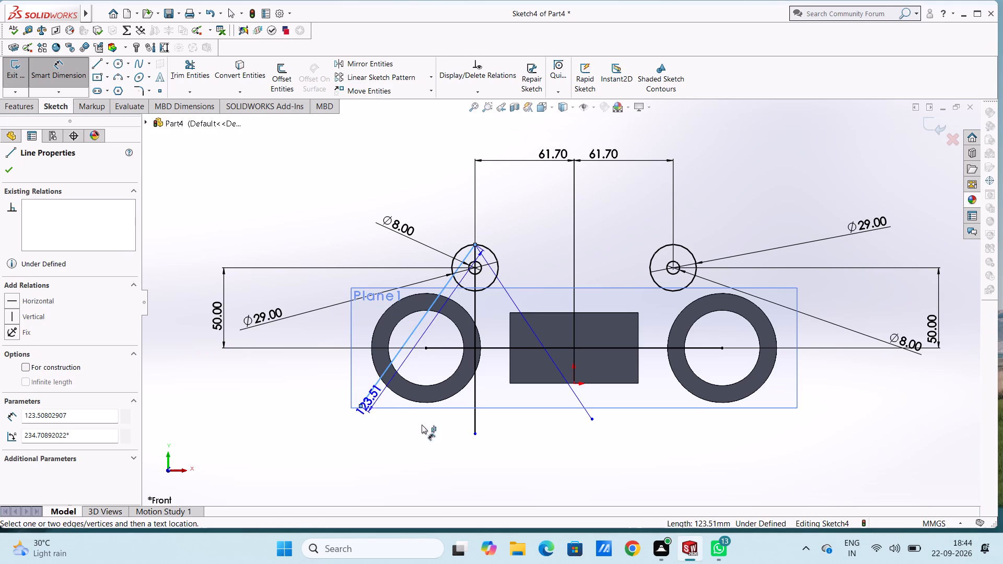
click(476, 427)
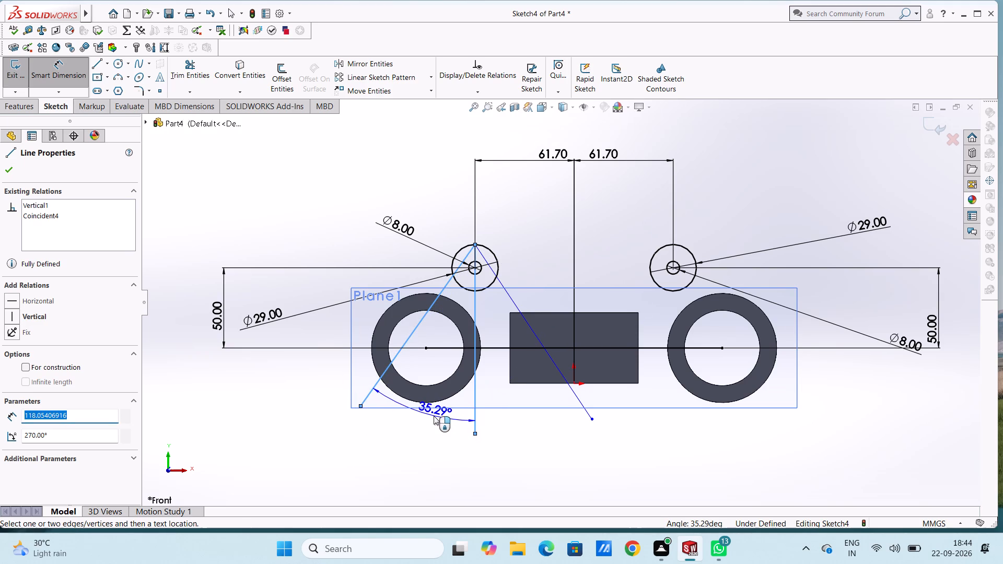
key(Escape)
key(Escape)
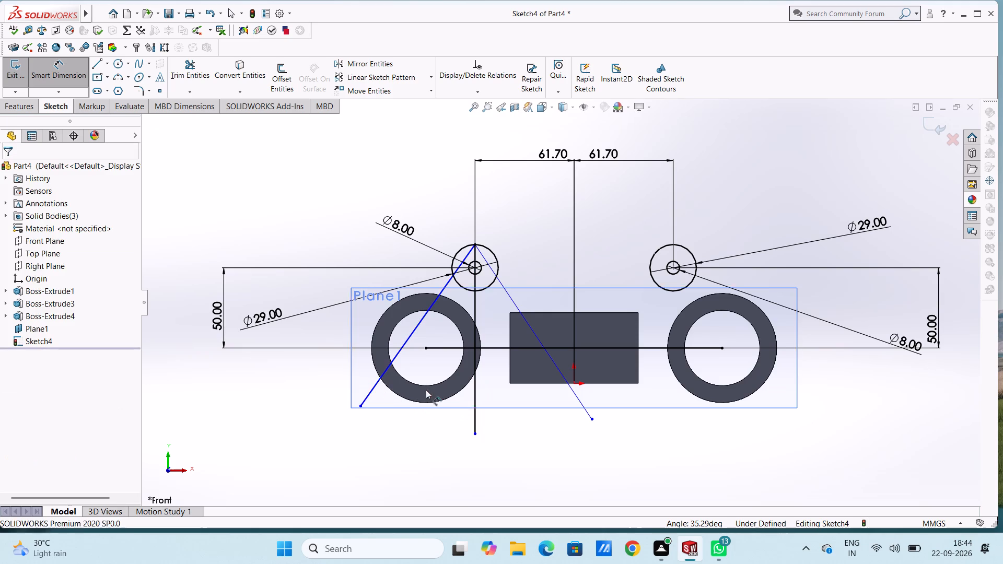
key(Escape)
Delete the two slanted lines that start at the top of the left pair's outer circle.
click(420, 325)
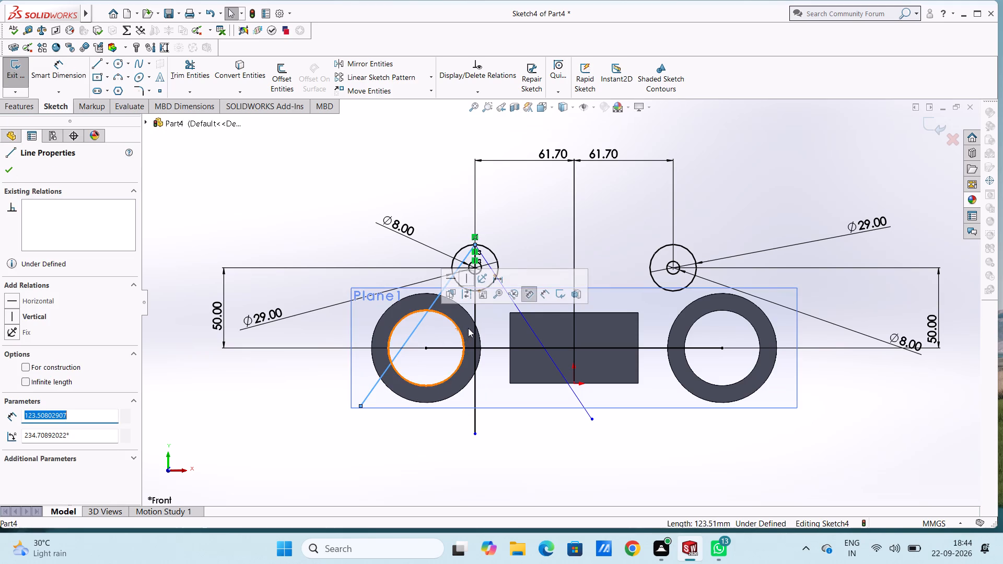
ctrl+click(511, 298)
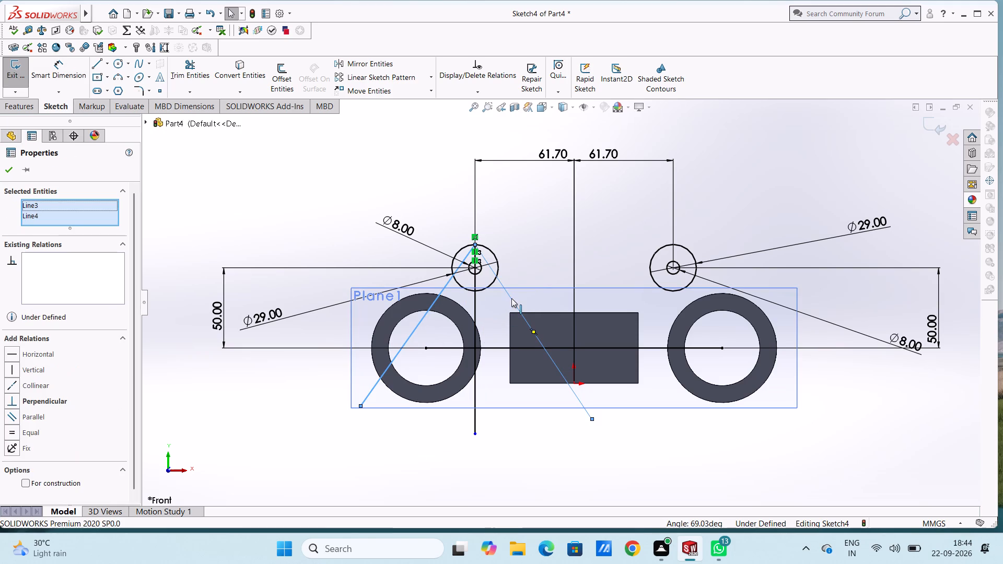
key(Delete)
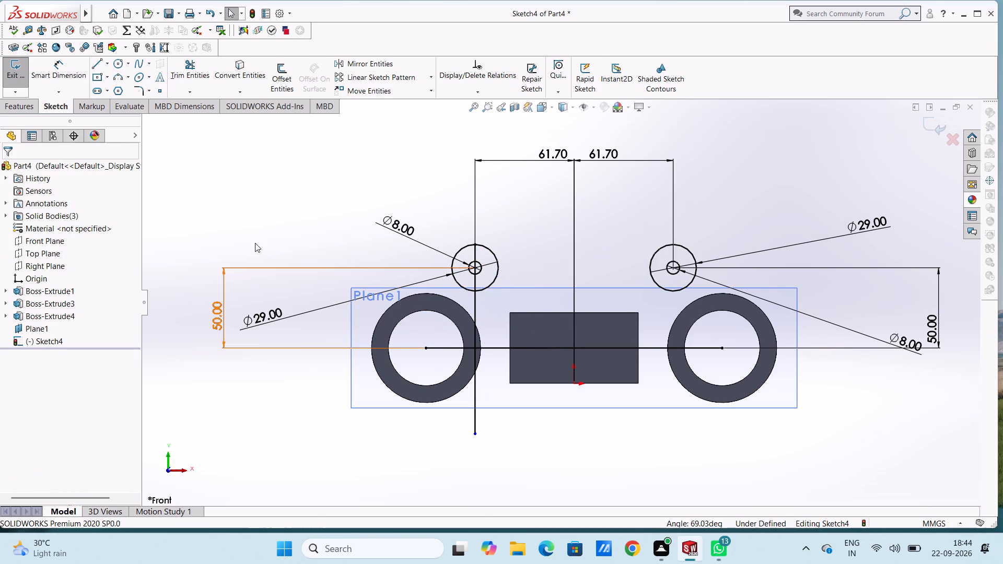
Sketch two slanted lines from the left circle pair's centre, one down-left past the ring and one about 114.5 mm long down-right past the block.
click(97, 64)
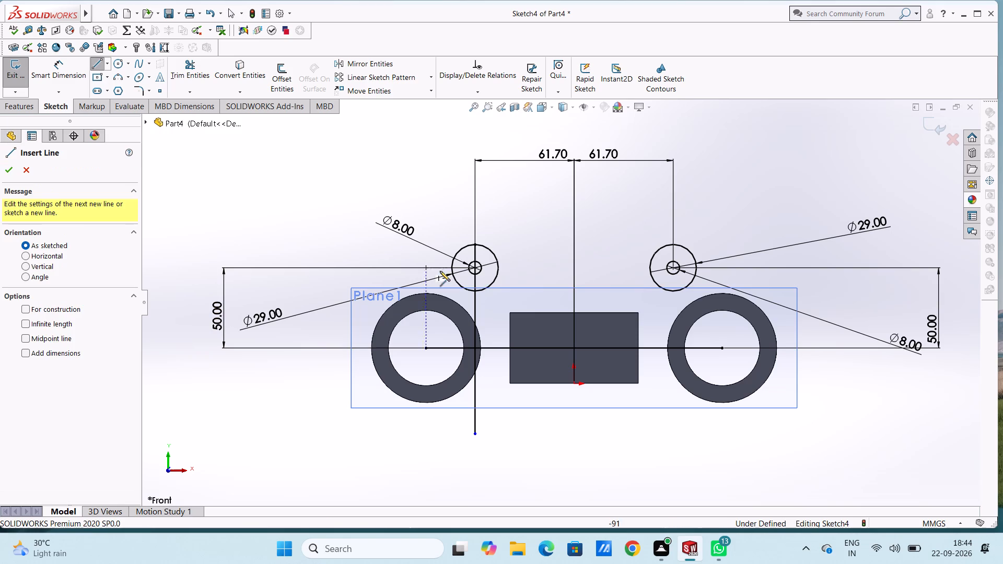
click(475, 267)
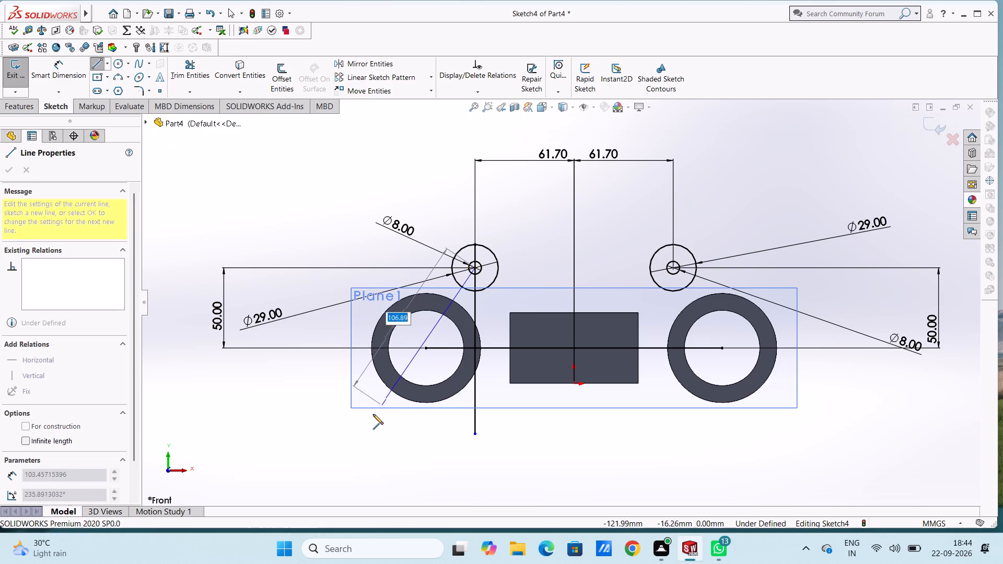
click(366, 417)
key(Escape)
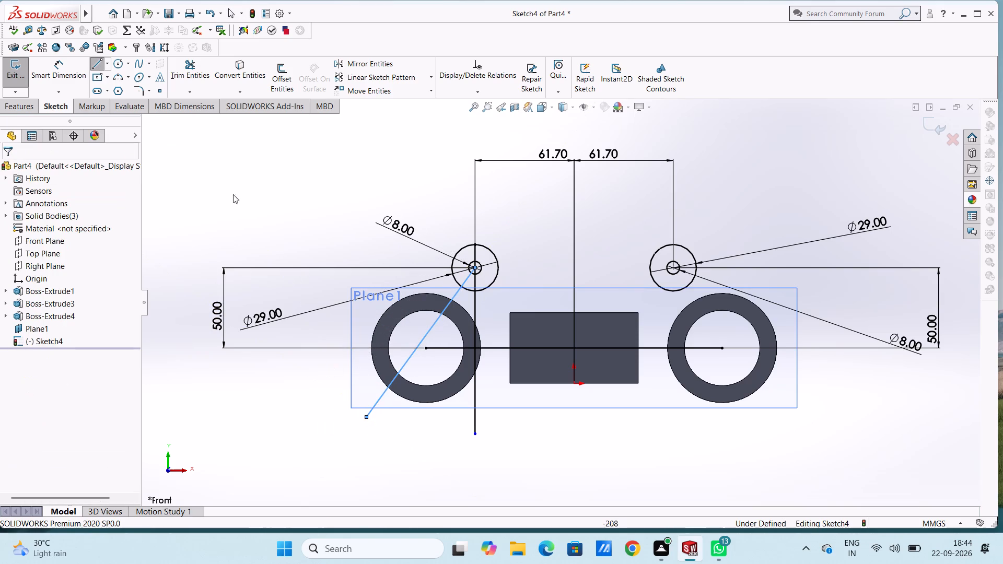
click(100, 65)
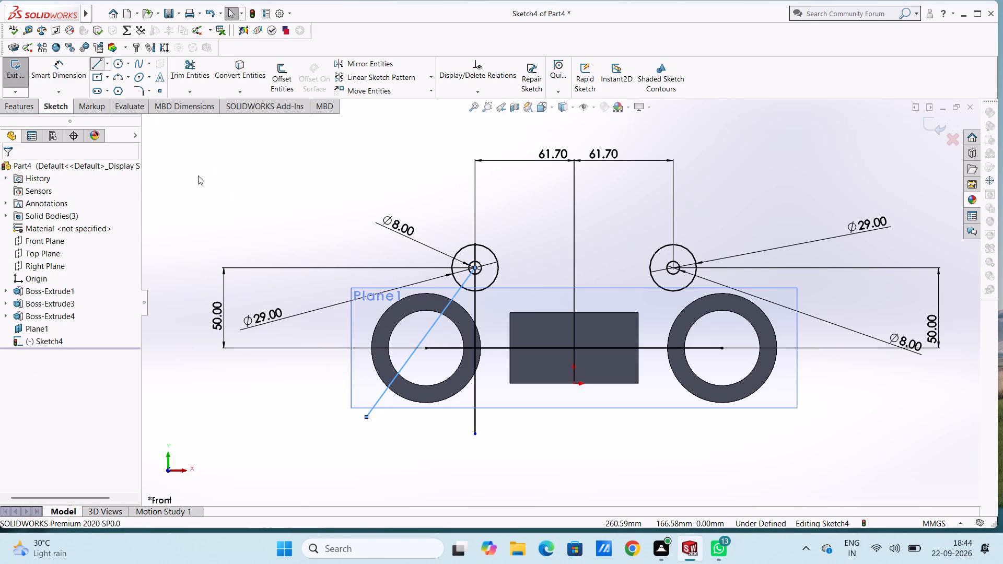
click(476, 268)
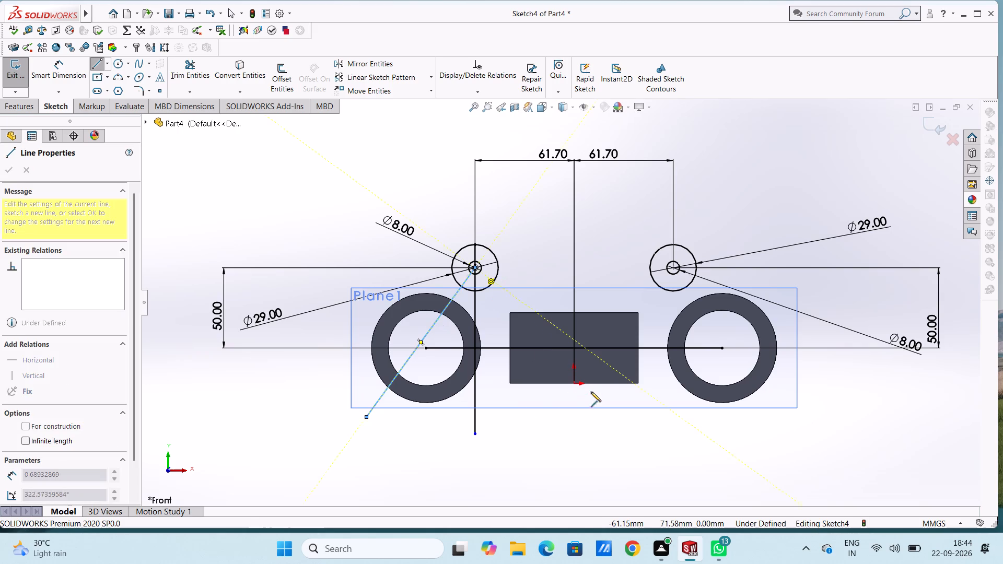
click(582, 416)
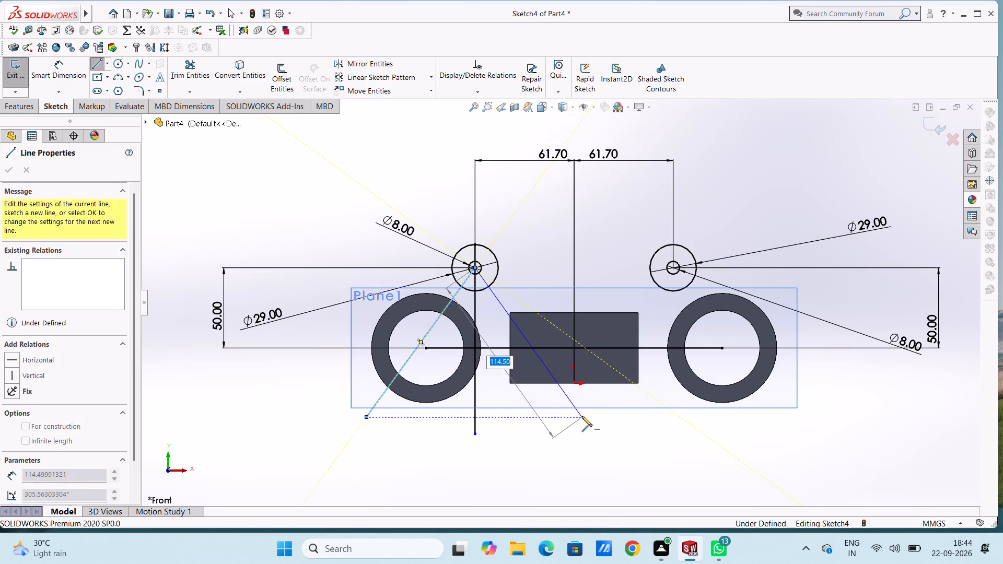
key(Escape)
key(Escape)
key(Escape)
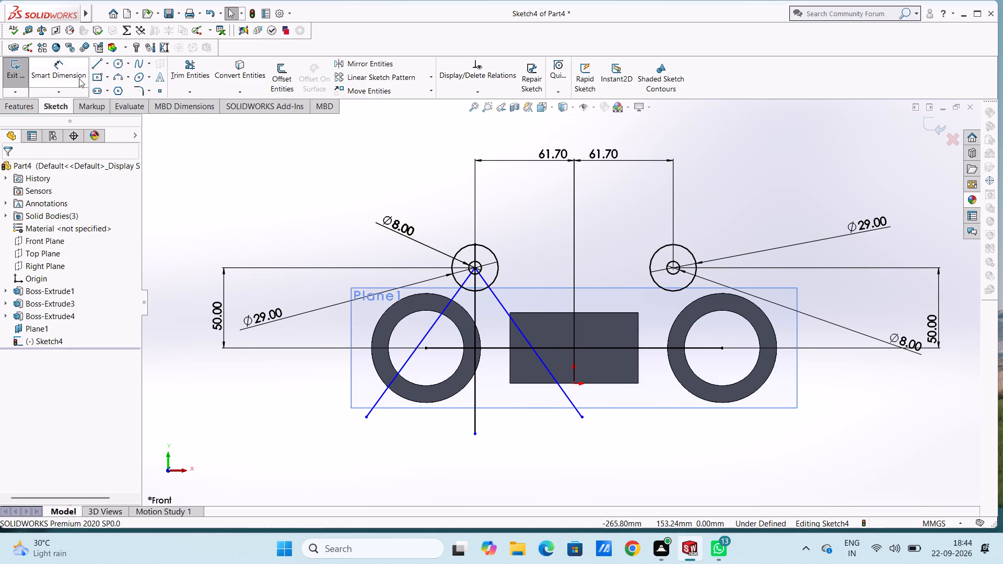
Dimension the angle between the left slanted line and the vertical line as 34°.
click(79, 77)
click(407, 359)
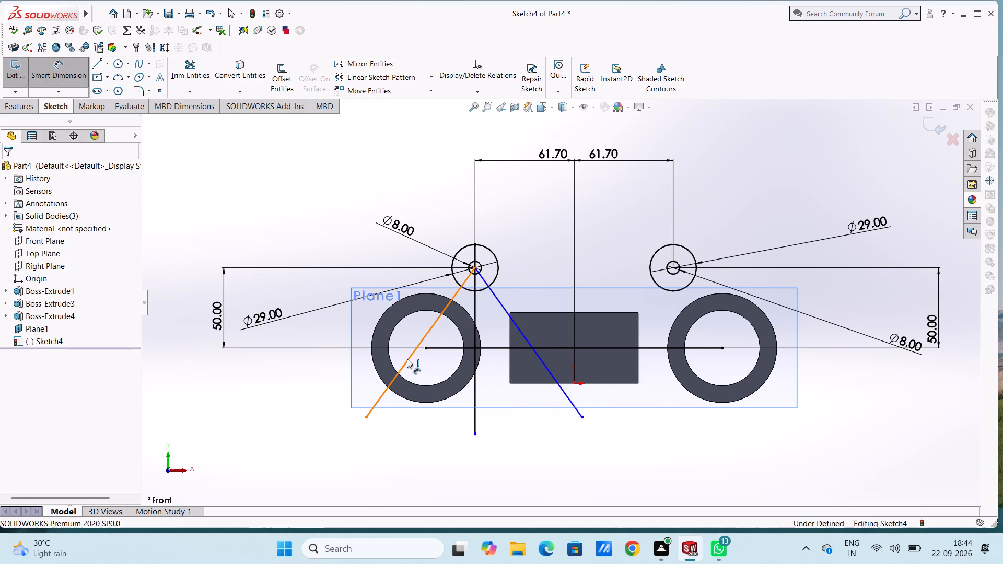
click(475, 390)
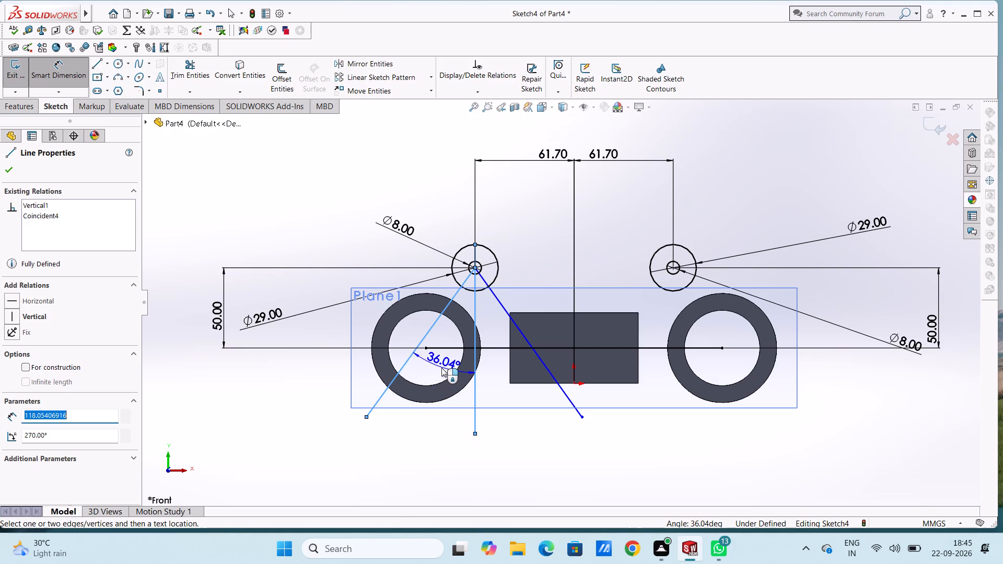
click(441, 368)
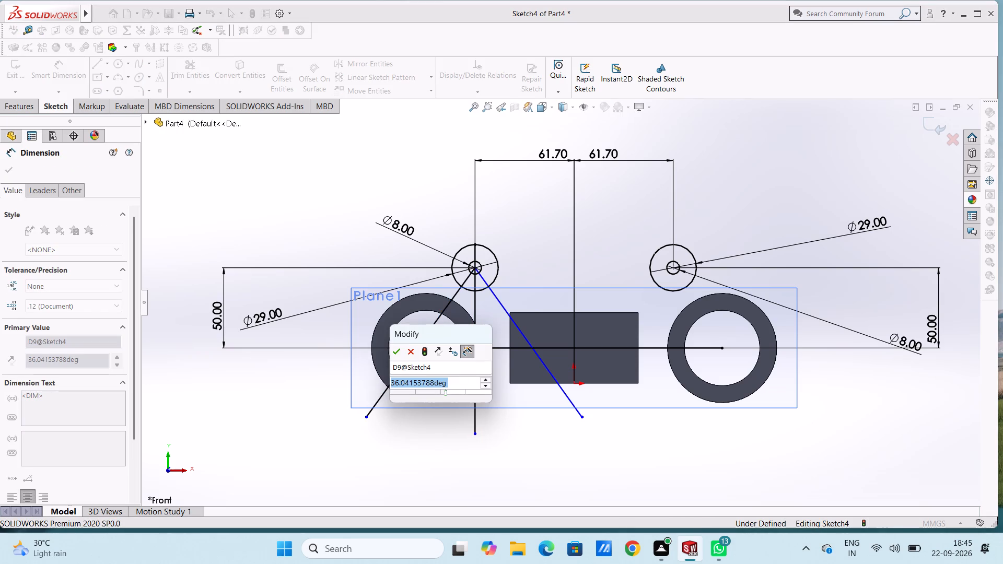
text(34)
key(Return)
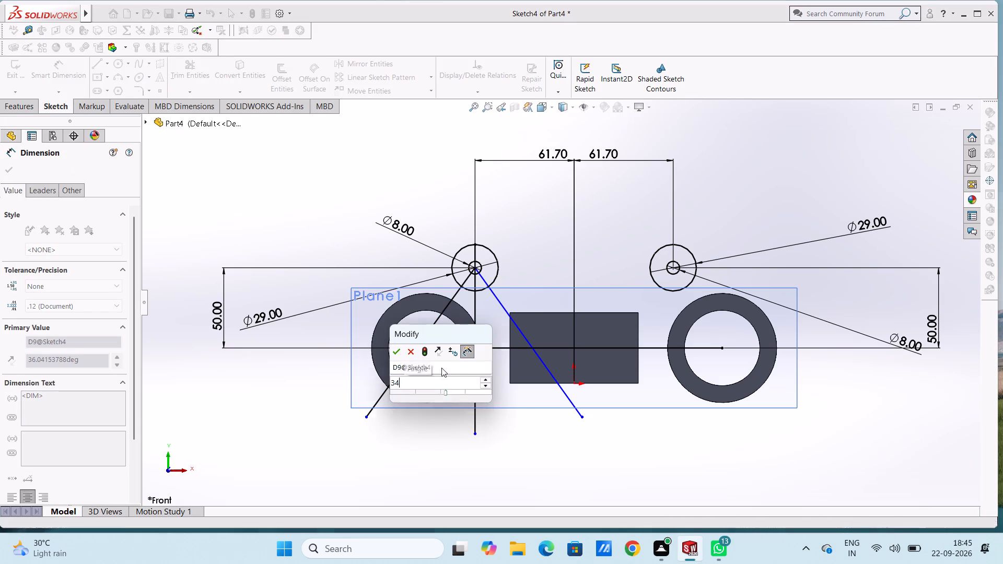
click(450, 437)
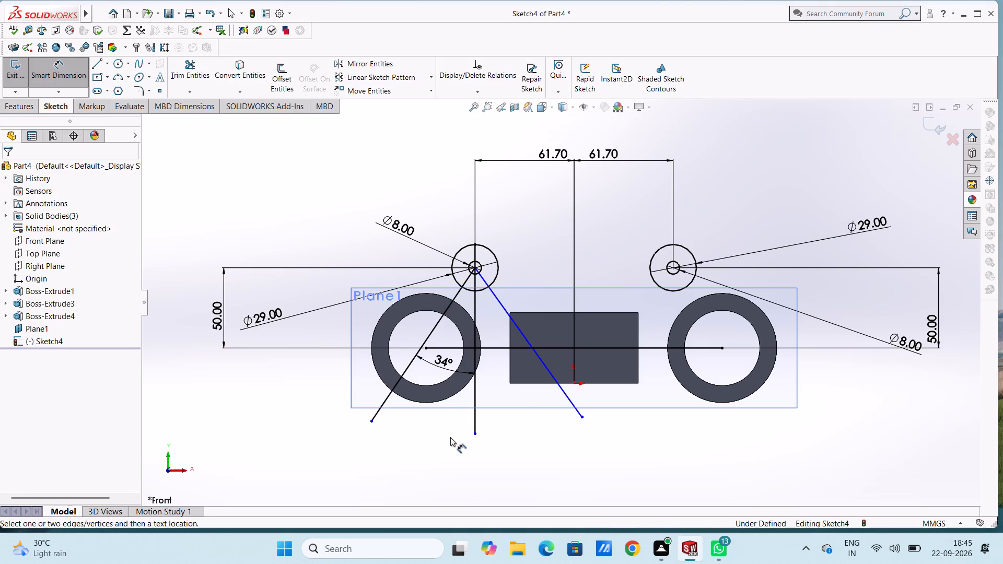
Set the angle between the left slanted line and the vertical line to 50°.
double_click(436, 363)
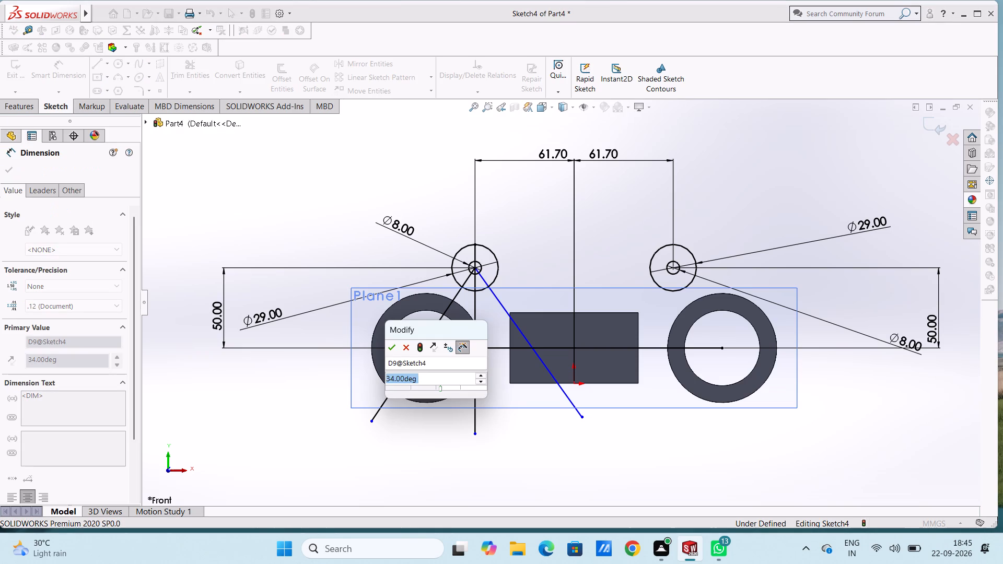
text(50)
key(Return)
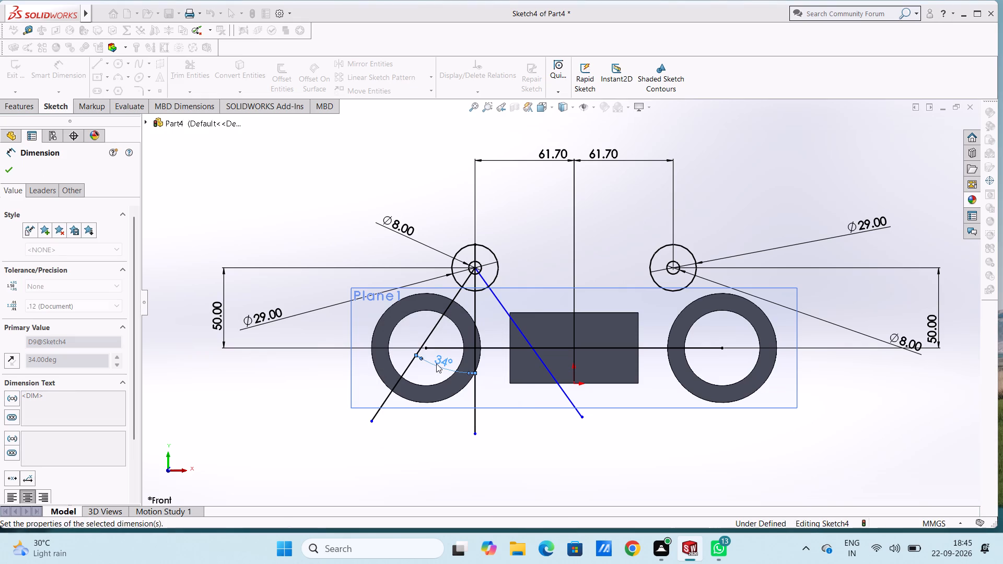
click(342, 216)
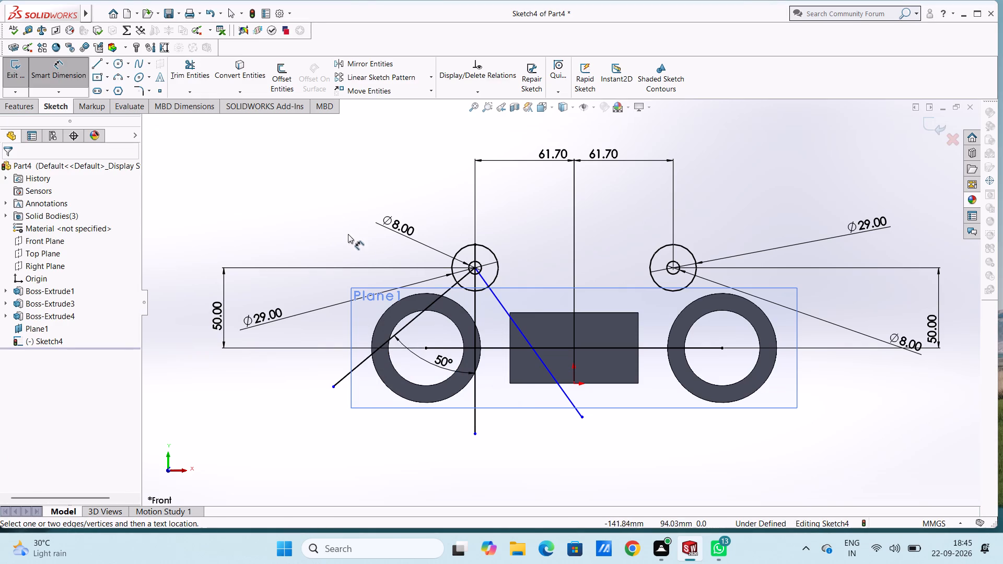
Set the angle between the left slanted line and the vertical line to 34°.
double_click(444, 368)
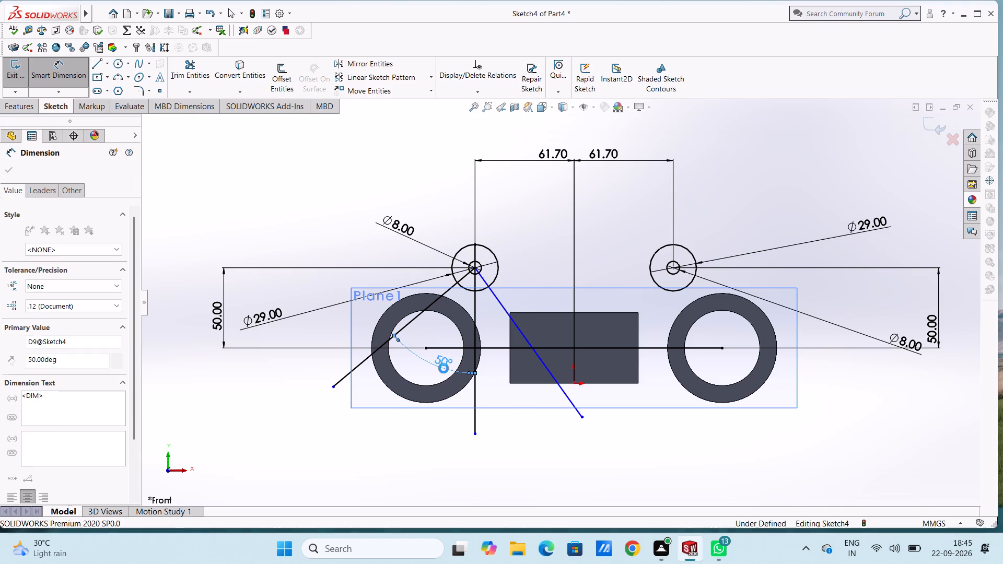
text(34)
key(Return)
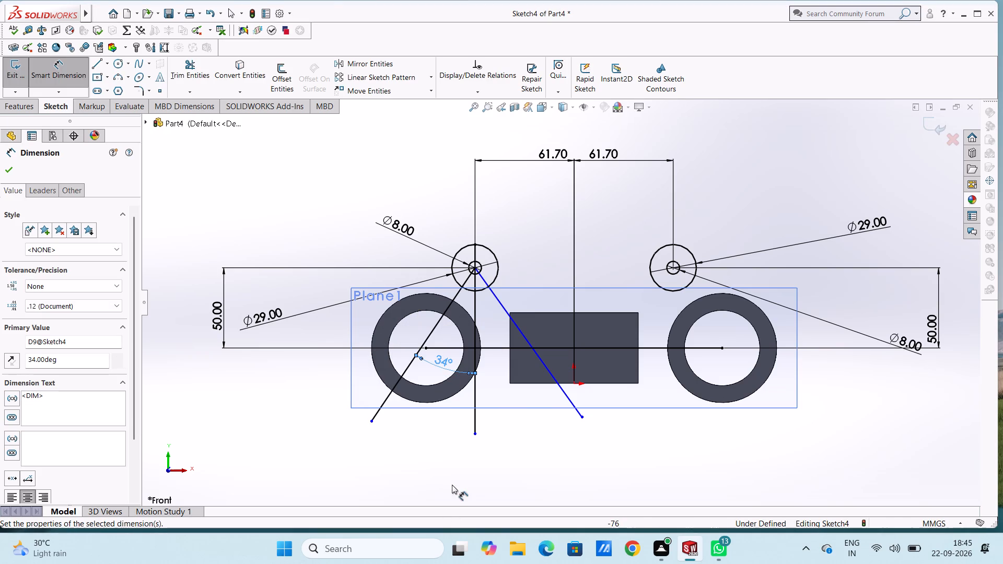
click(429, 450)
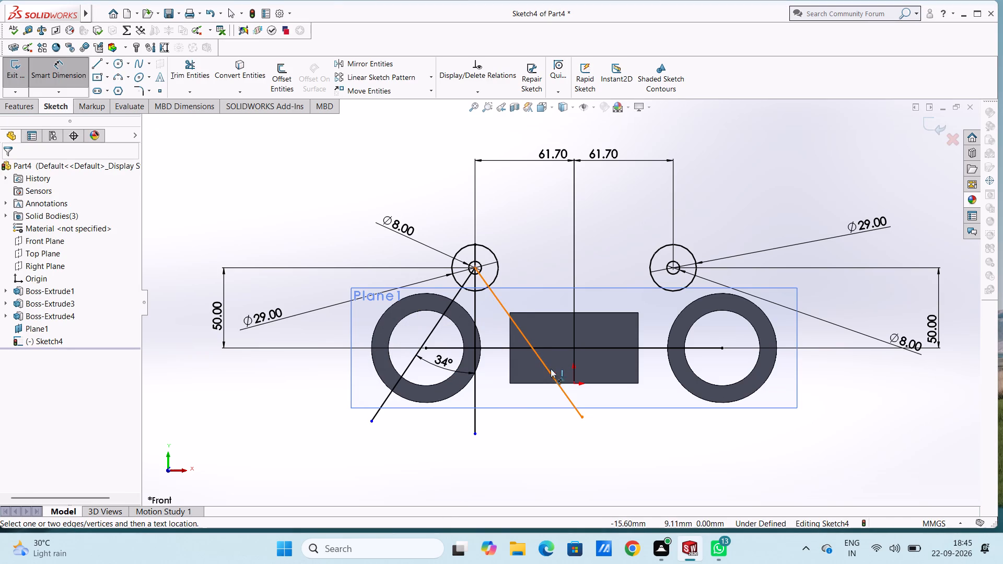
Dimension the angle between the right slanted line and the vertical line as 34.1°.
click(553, 374)
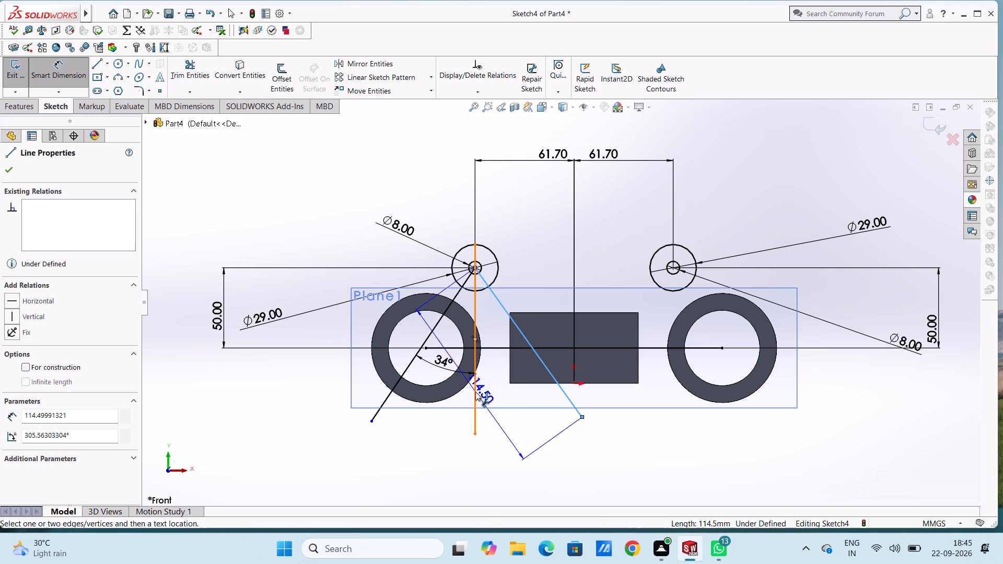
click(475, 392)
click(484, 395)
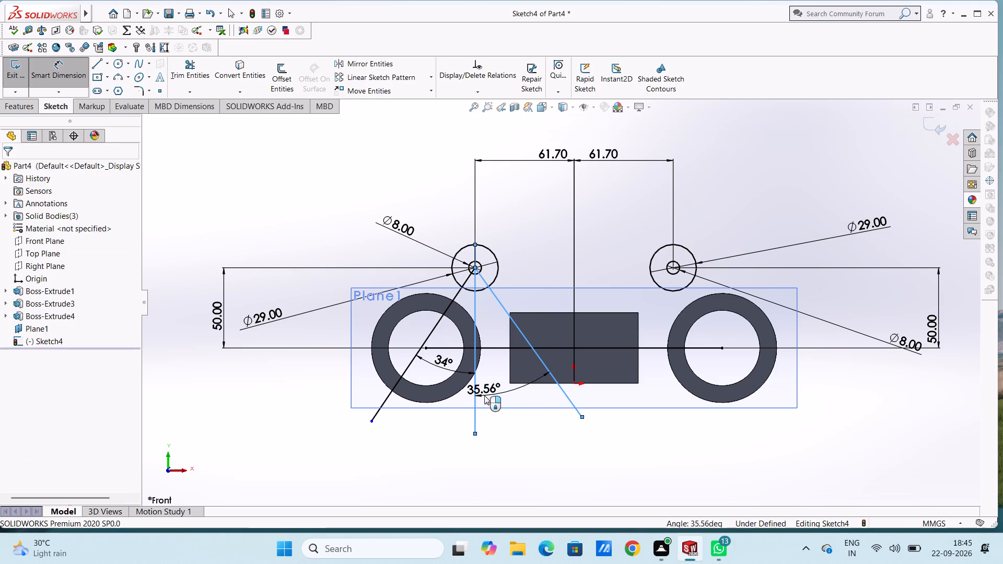
text(34.1)
key(Return)
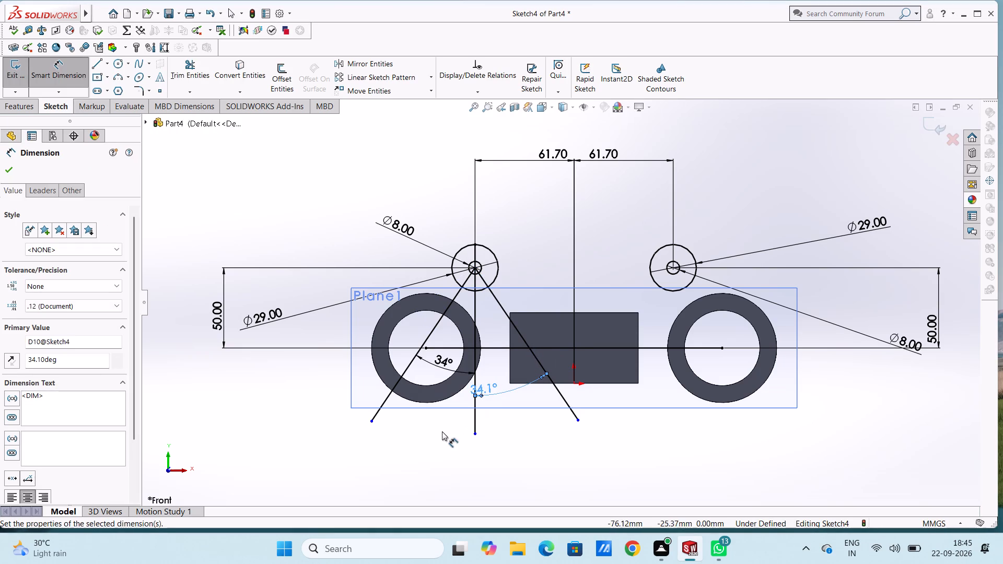
click(433, 441)
Set the angle between the left slanted line and the vertical line to 34.1°.
double_click(437, 362)
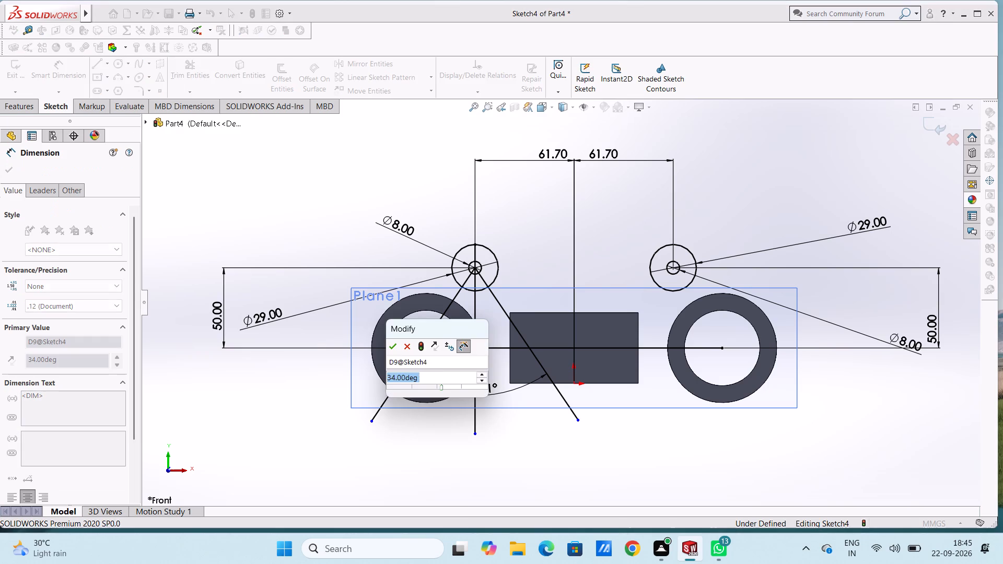
text(34.1)
key(Return)
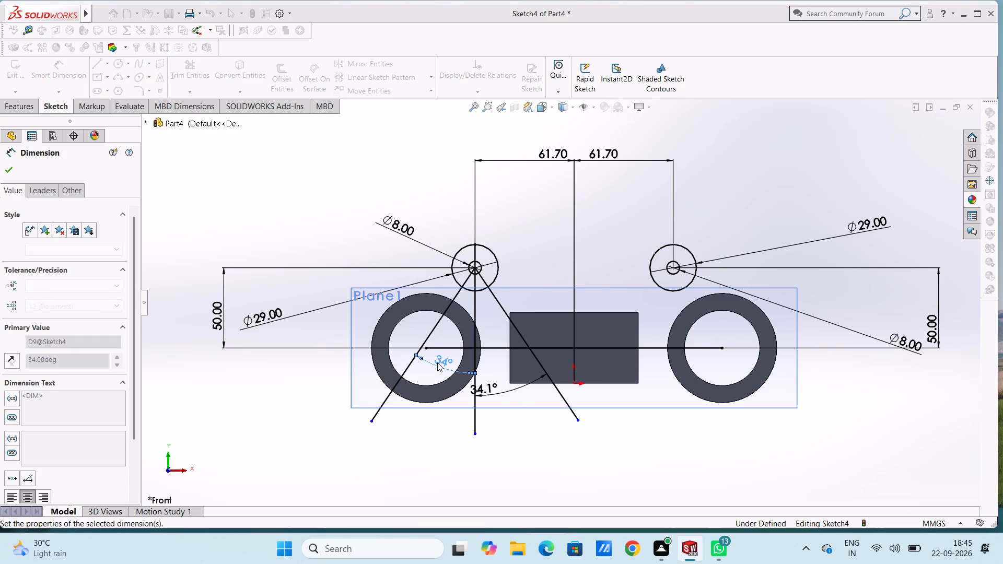
click(446, 467)
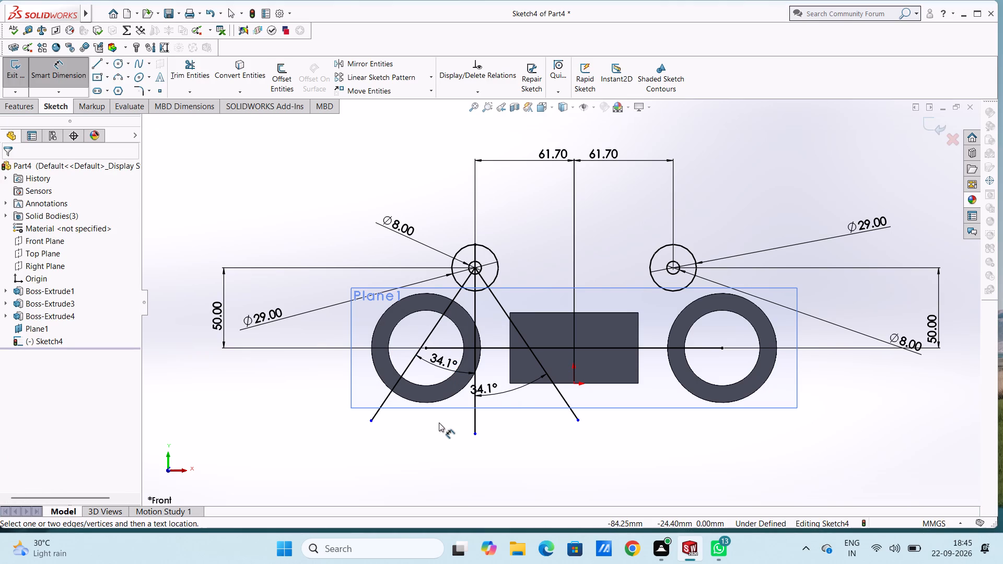
key(Escape)
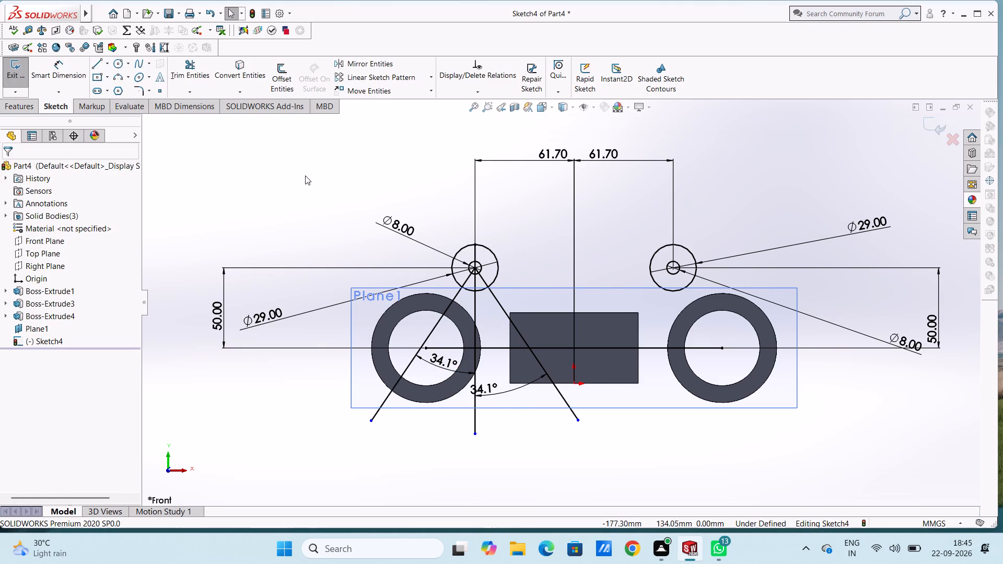
Draw a tangent line about 114 mm long from the left 29 mm circle's left side to the left slanted line's lower end.
click(98, 67)
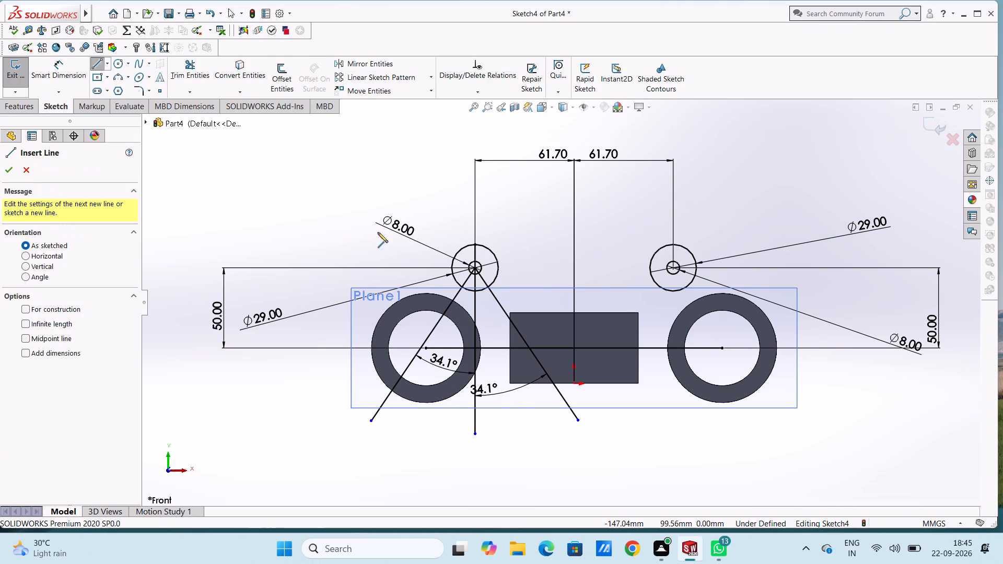
scroll(463, 267, down, 3)
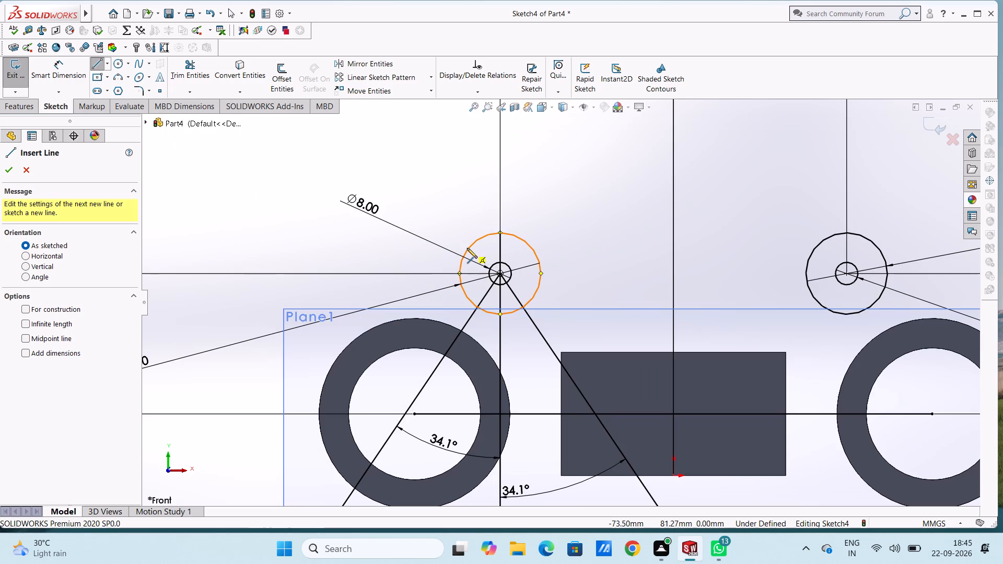
click(467, 248)
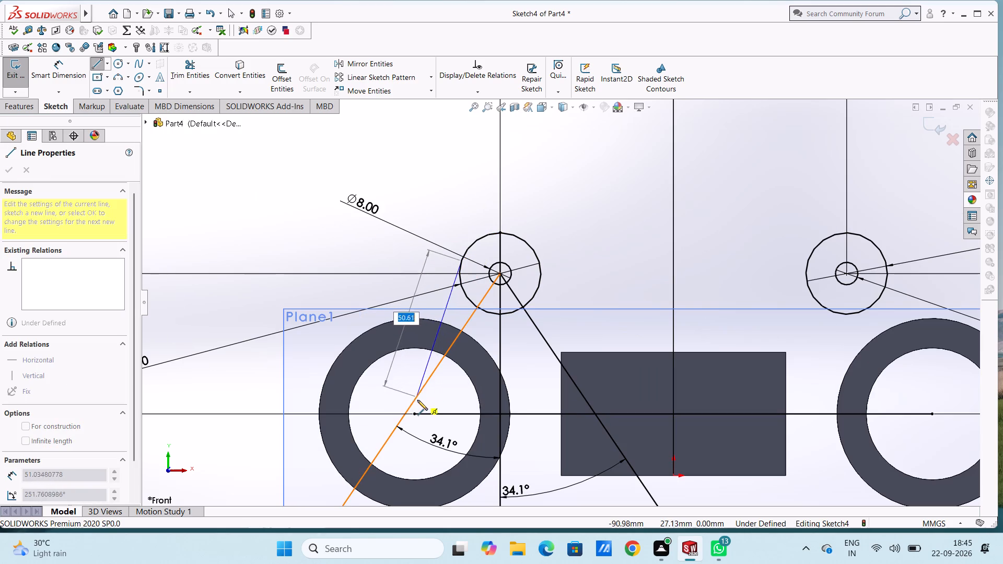
scroll(414, 403, up, 3)
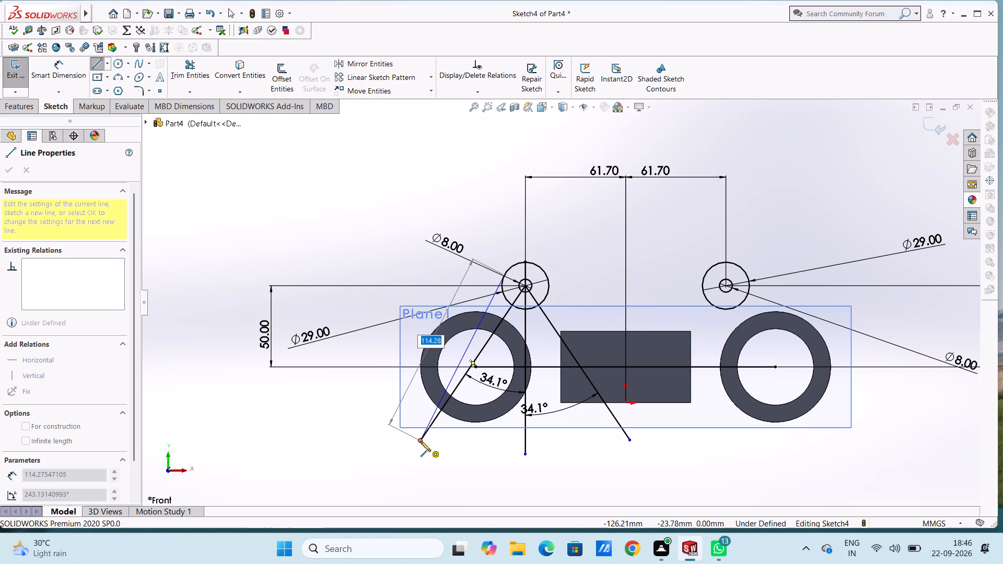
click(421, 441)
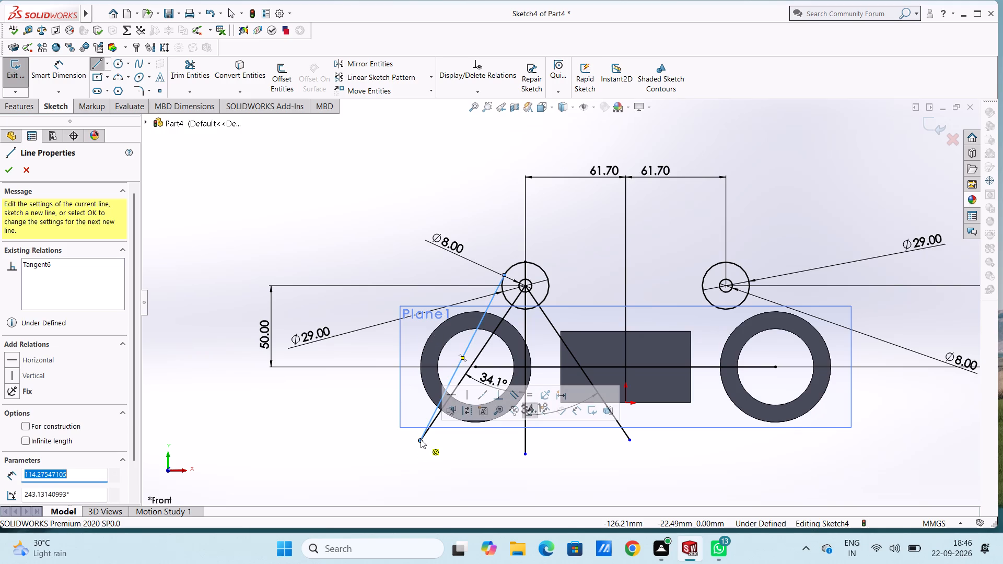
key(Escape)
key(Escape)
key(Escape)
key(Escape)
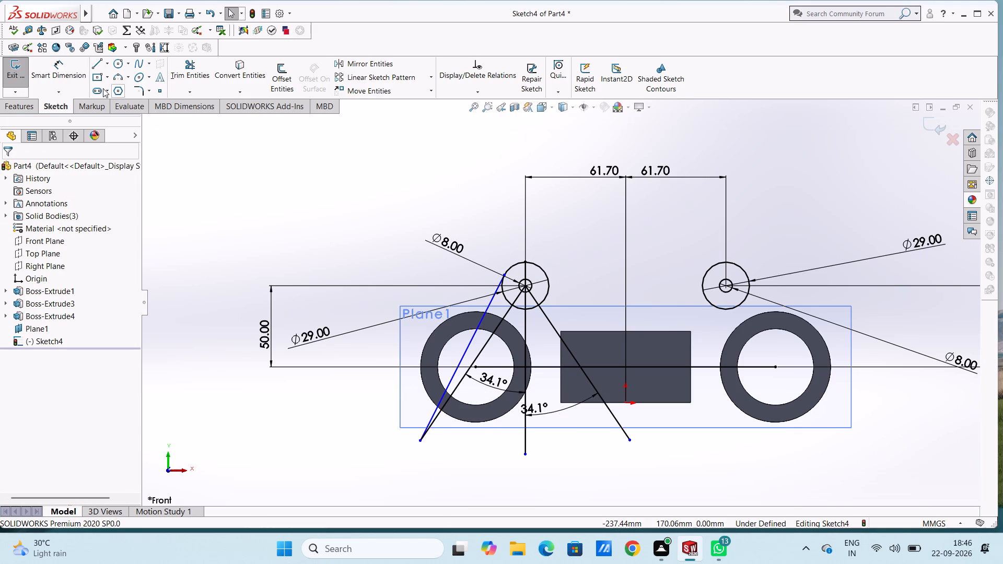
Draw a line about 114 mm long from the same circle's right side to the right slanted line's lower end.
click(94, 65)
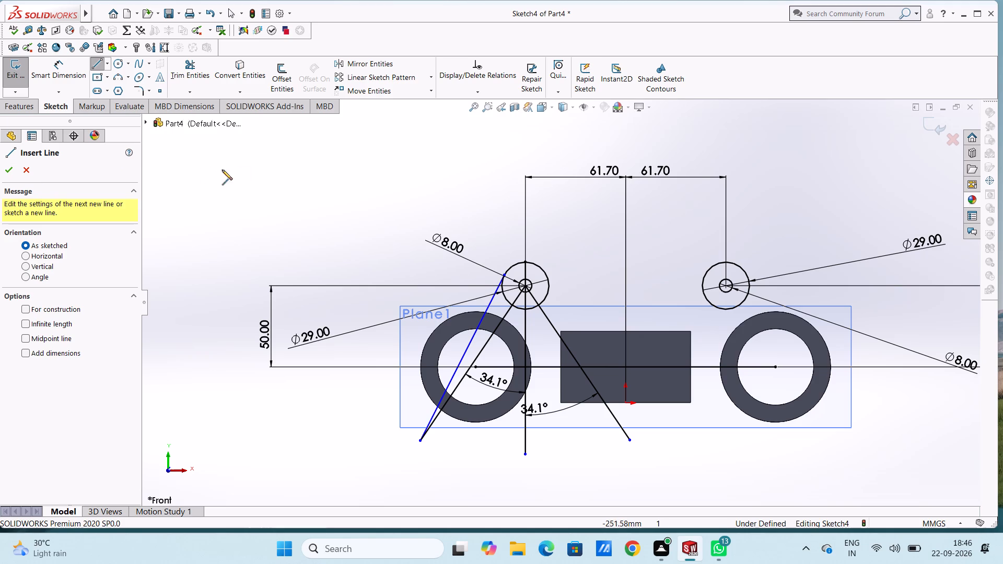
click(546, 273)
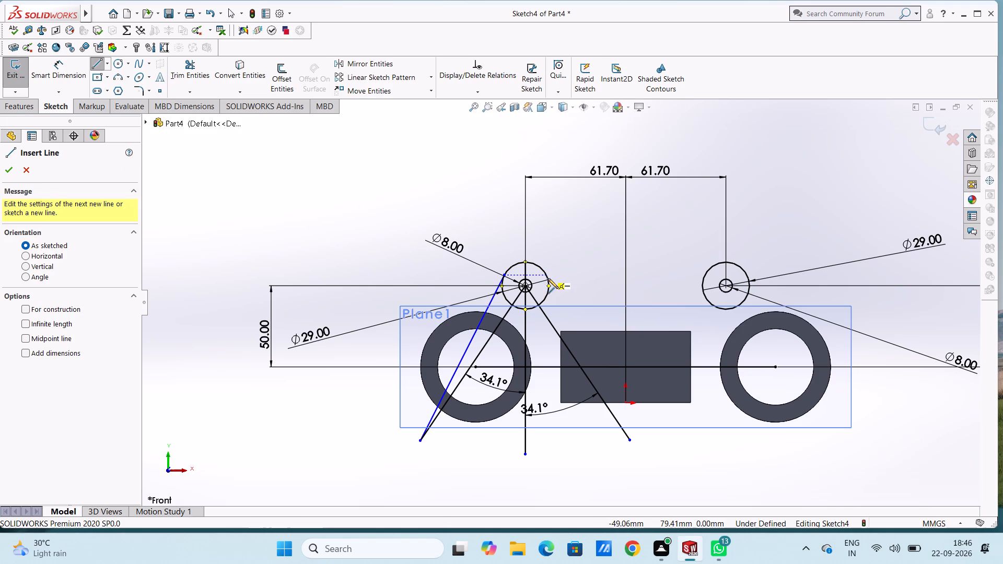
click(629, 441)
key(Escape)
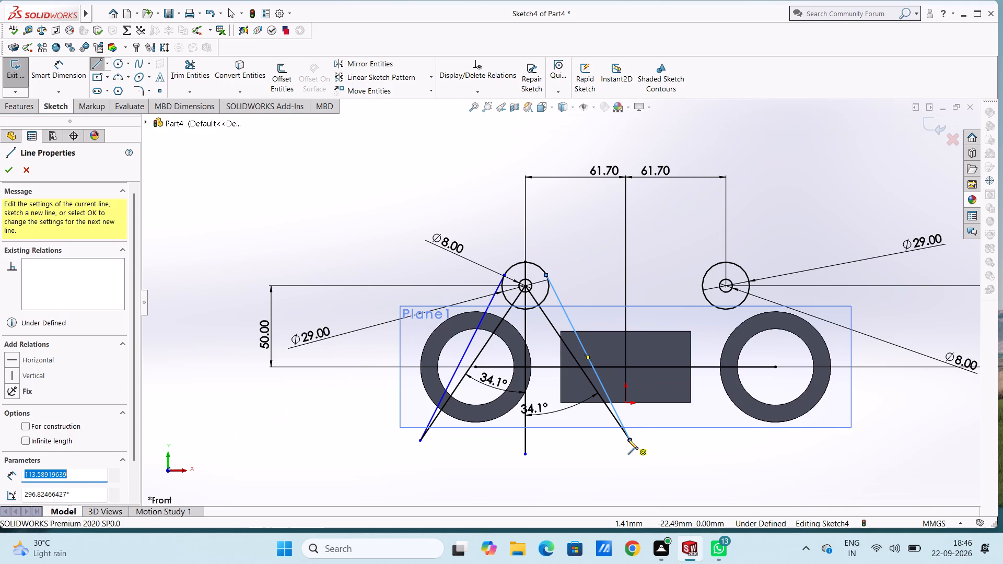
key(Escape)
key(Escape)
key(Escape)
Sketch a 34 mm radius circle centred on the left ring, coinciding with its outer edge.
scroll(613, 391, down, 4)
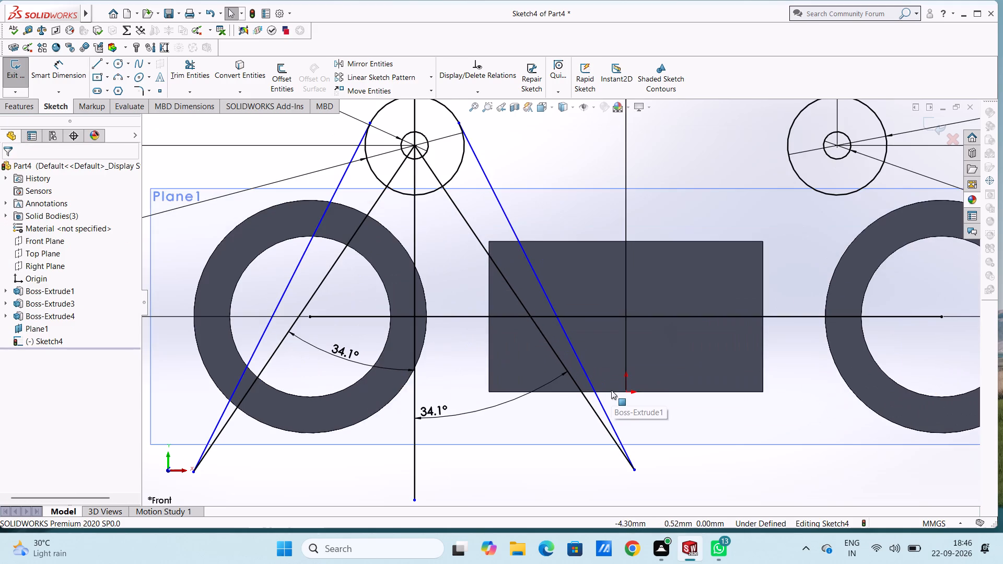
scroll(611, 390, up, 2)
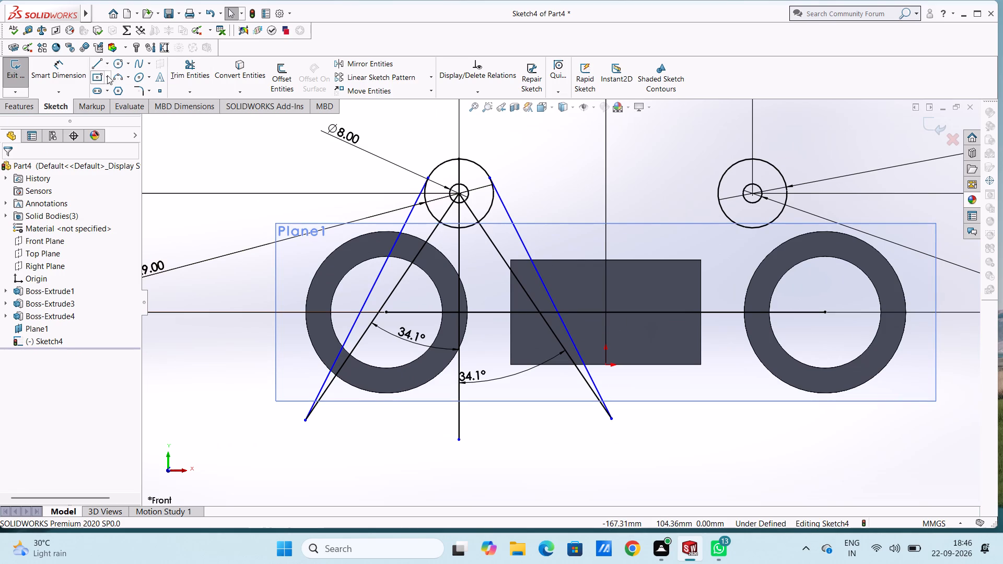
click(118, 64)
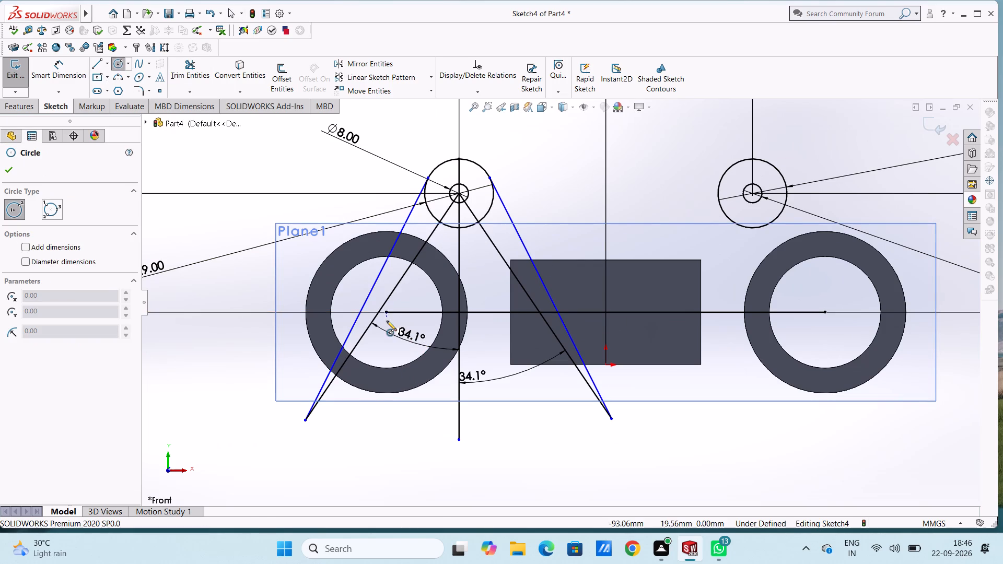
click(387, 314)
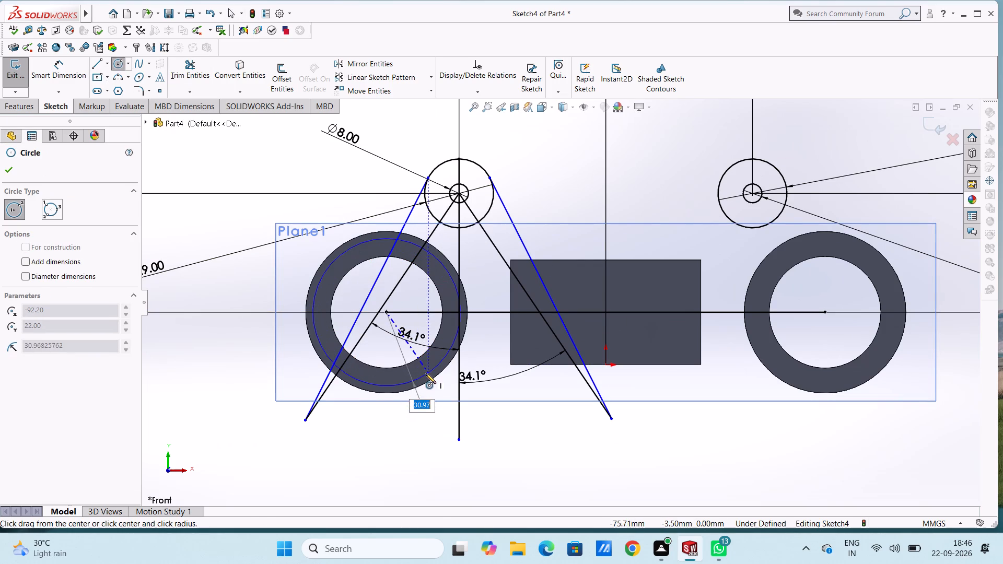
click(428, 381)
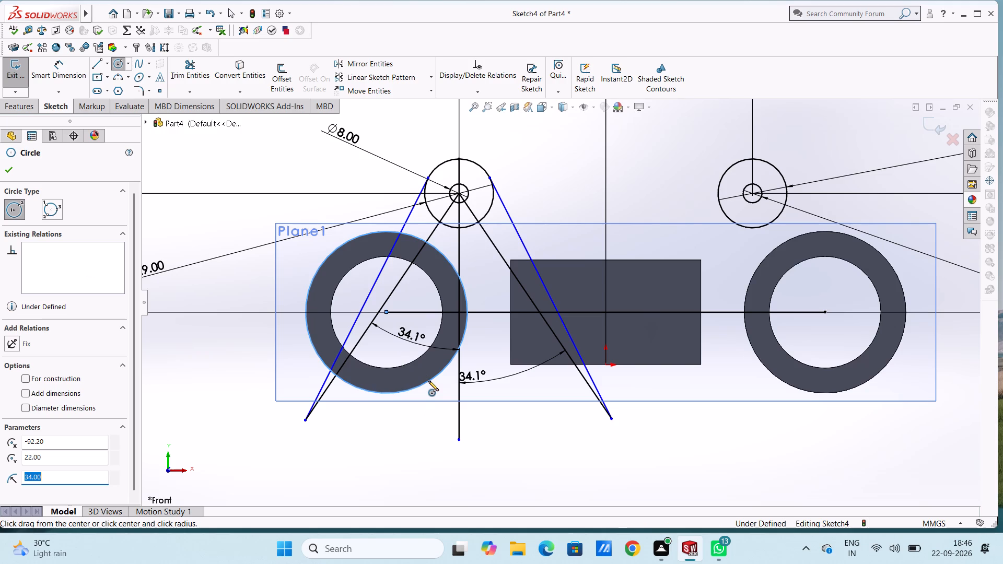
key(Escape)
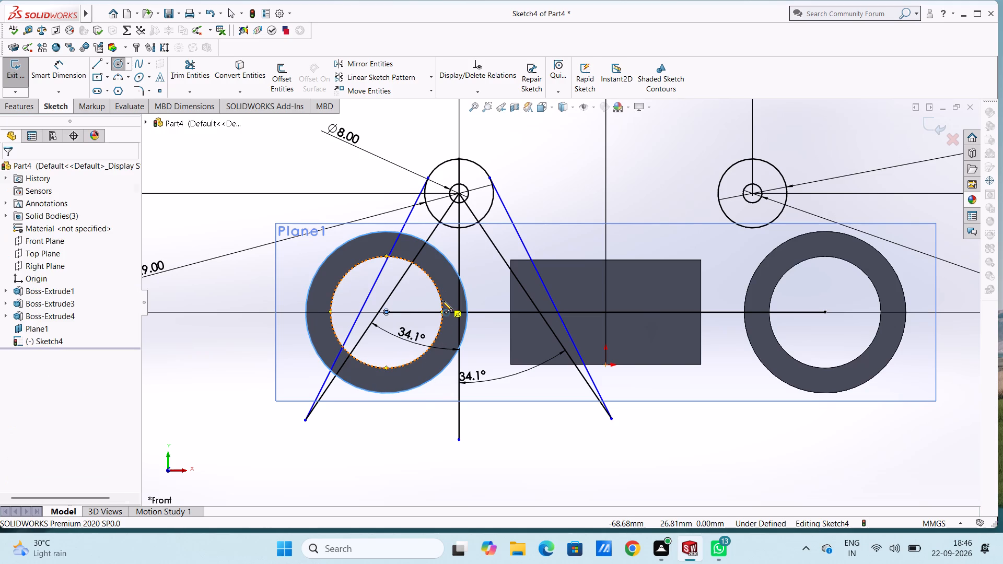
key(Escape)
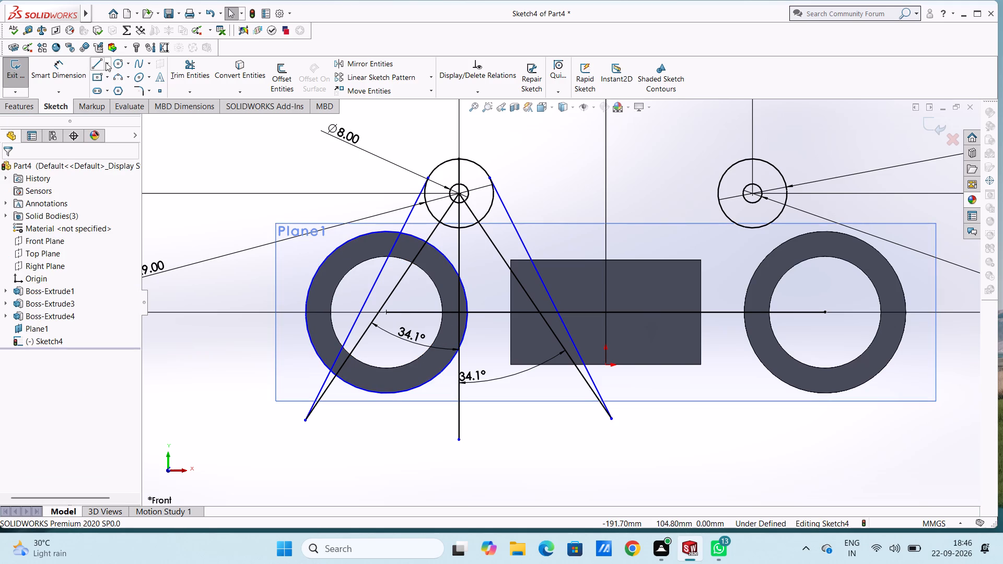
Draw an 80 mm horizontal line along the block's top edge from corner to corner.
click(98, 64)
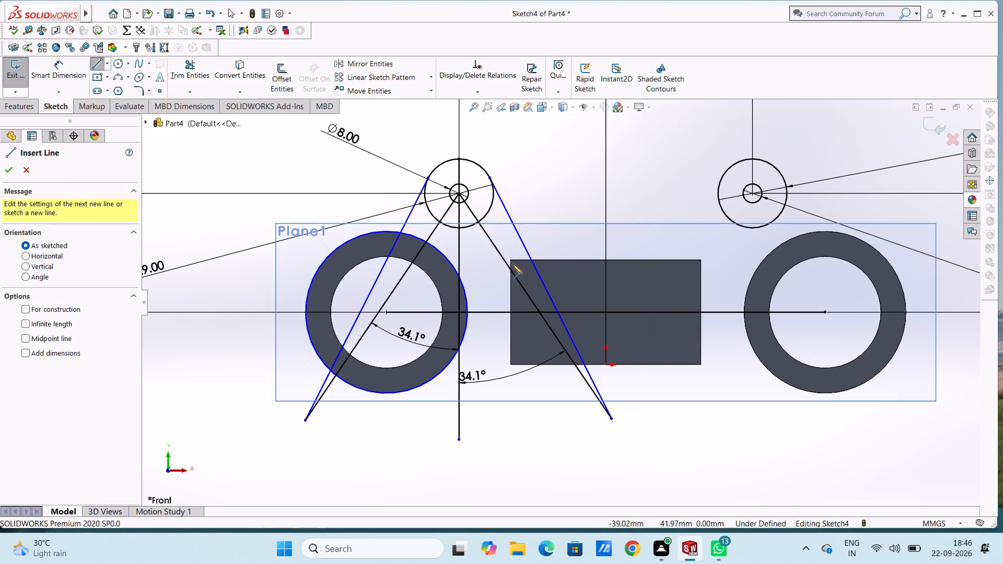
click(512, 261)
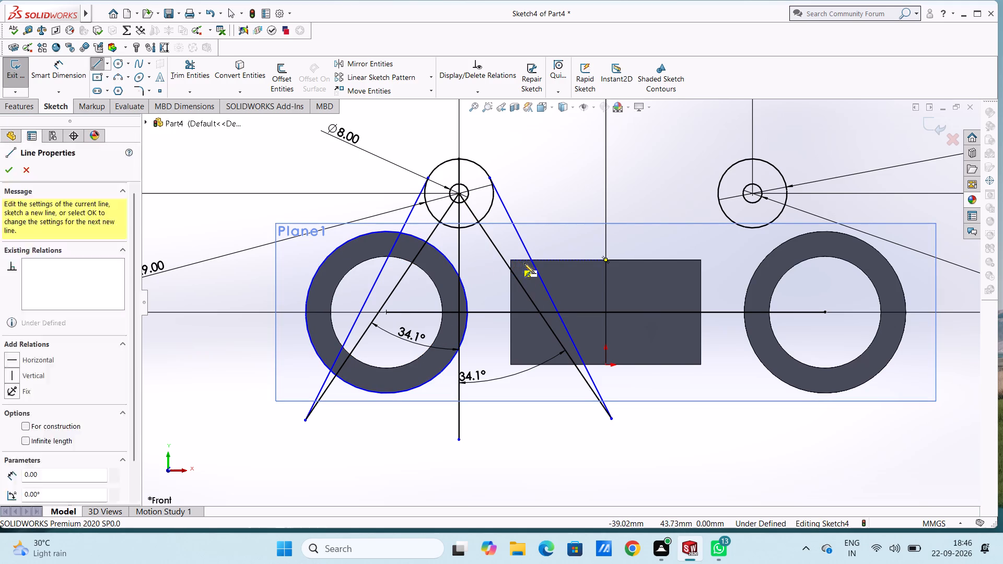
click(702, 261)
key(Escape)
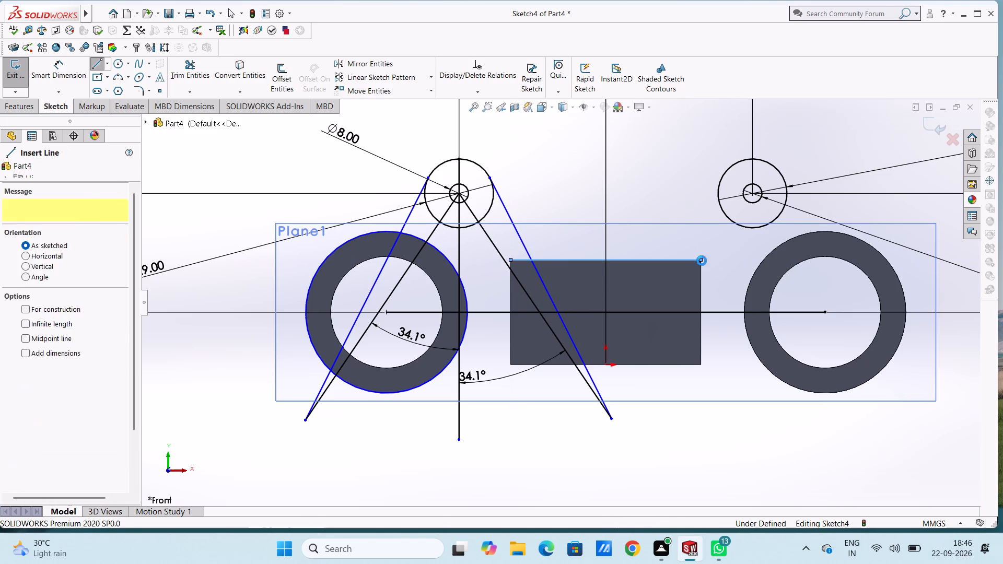
key(Escape)
key(Escape)
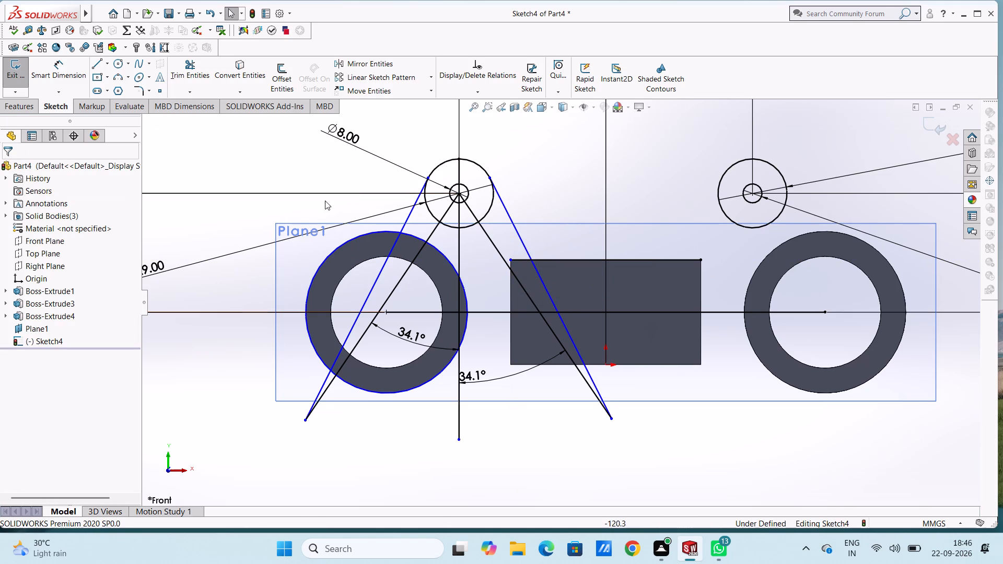
Trim the left tangent line inside and below the ring circle, and trim away every segment of the left 34.1° slanted line.
click(194, 73)
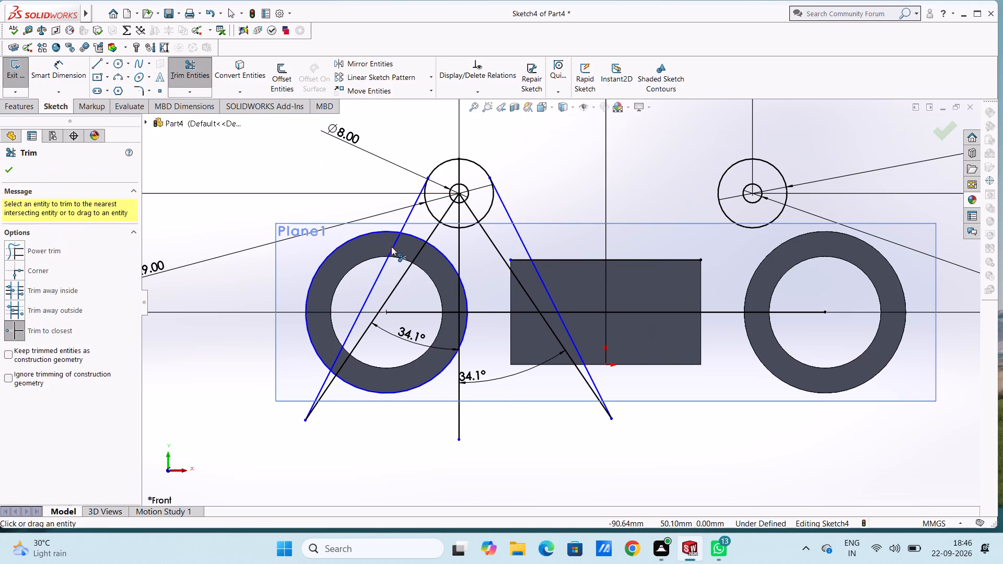
click(392, 247)
click(404, 277)
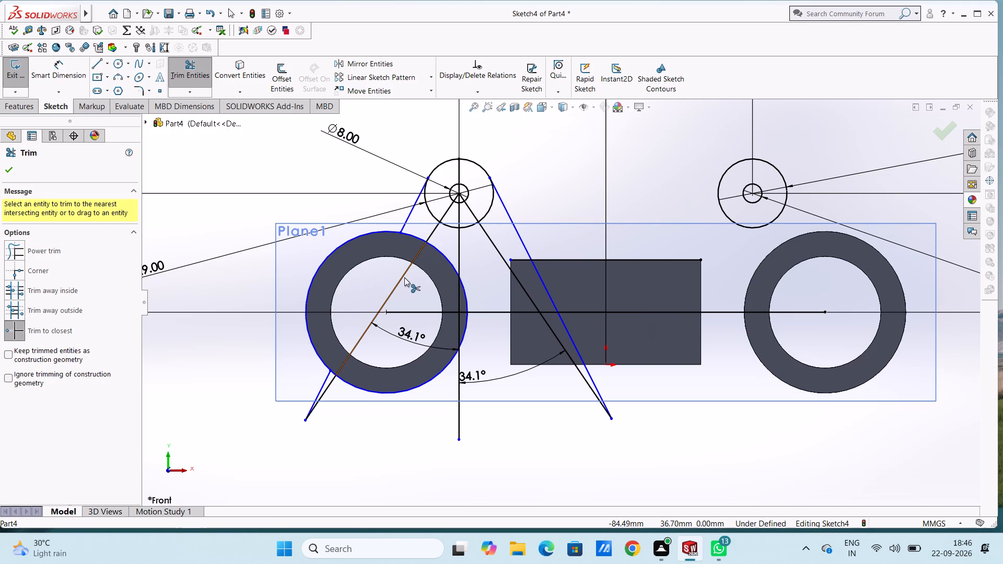
click(321, 386)
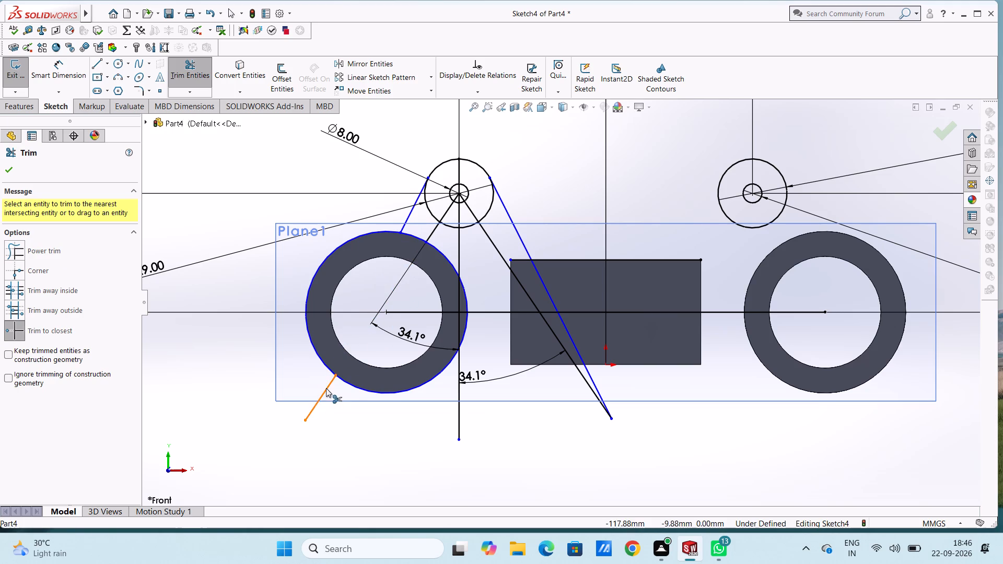
click(326, 388)
click(432, 234)
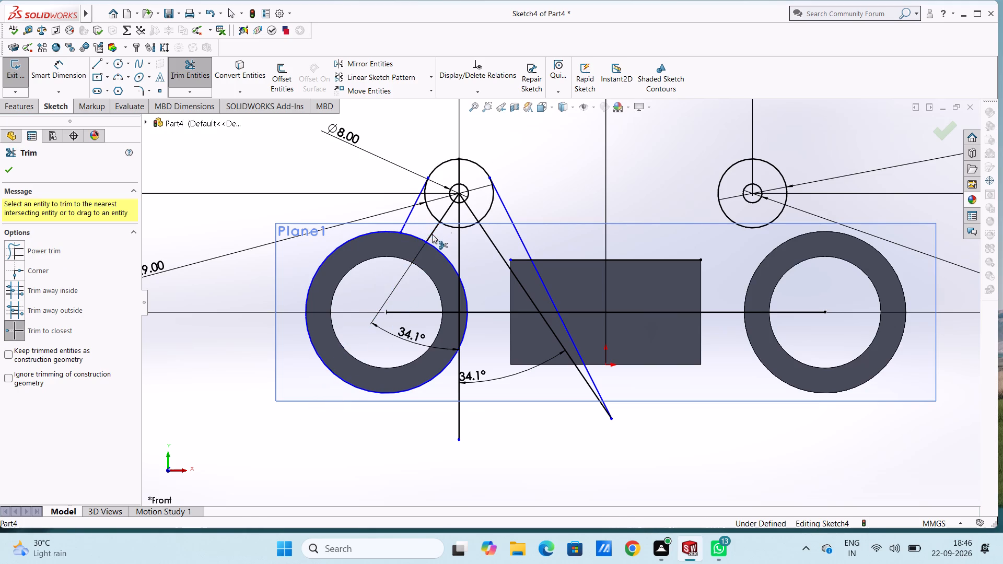
click(441, 217)
scroll(459, 198, down, 5)
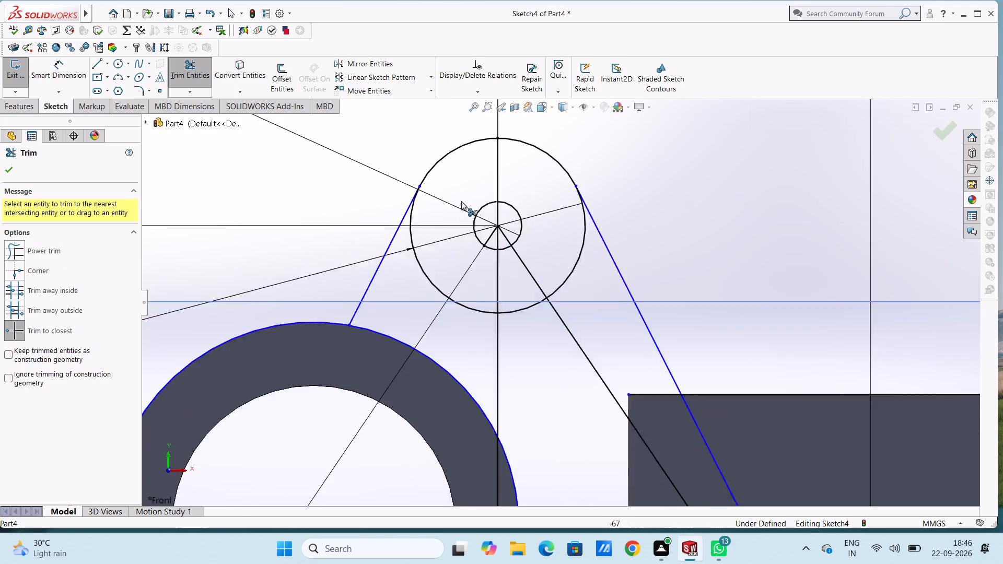
scroll(461, 201, down, 1)
click(498, 250)
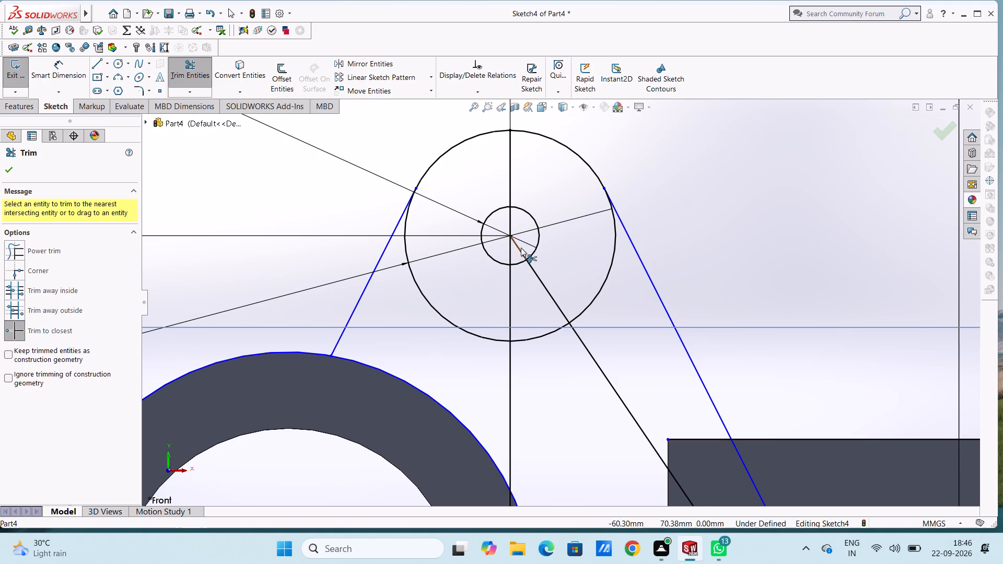
Trim away every segment of the right 34.1° slanted line, from the circle centre to its lower end.
click(521, 248)
click(535, 273)
scroll(535, 273, up, 8)
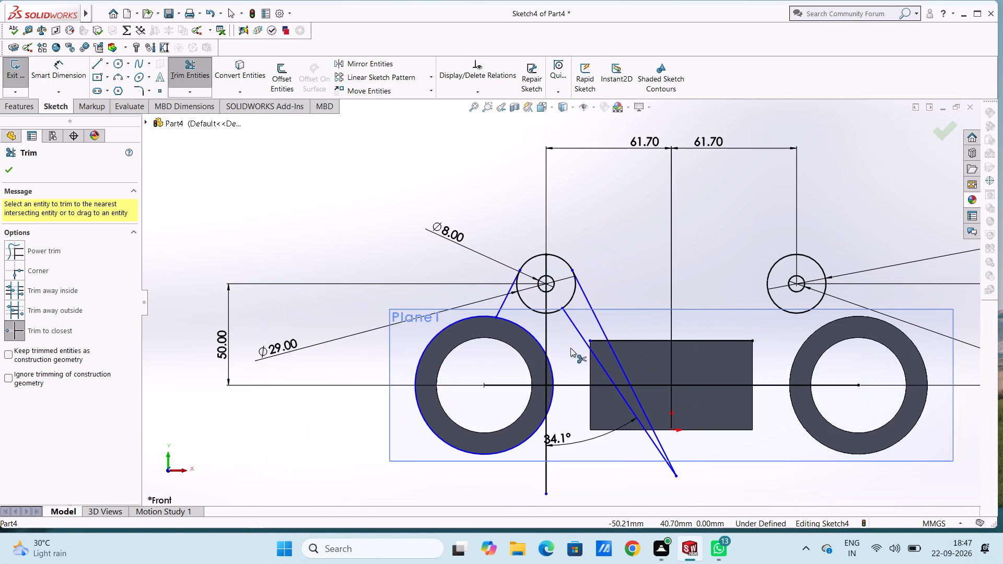
click(580, 333)
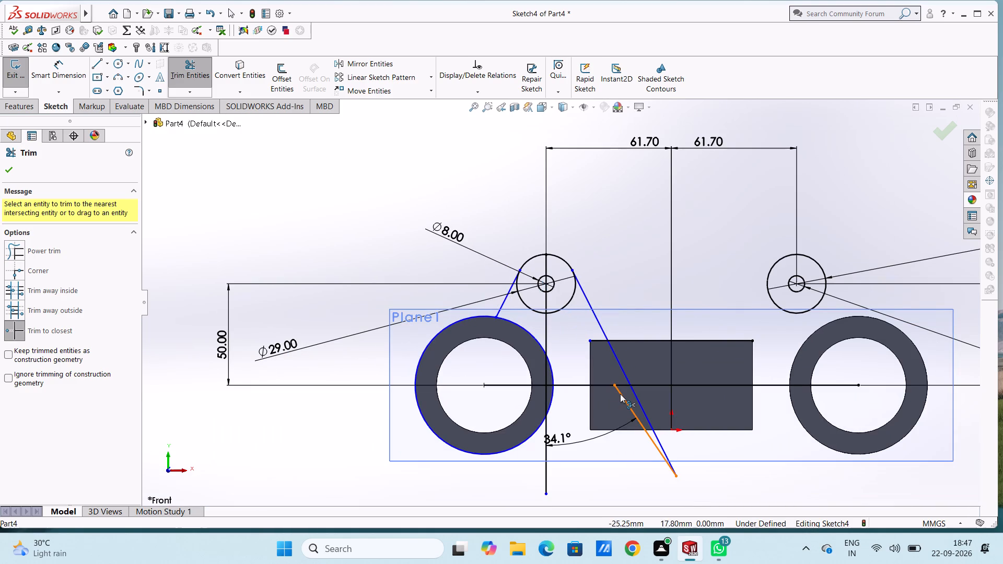
click(620, 394)
scroll(615, 384, down, 2)
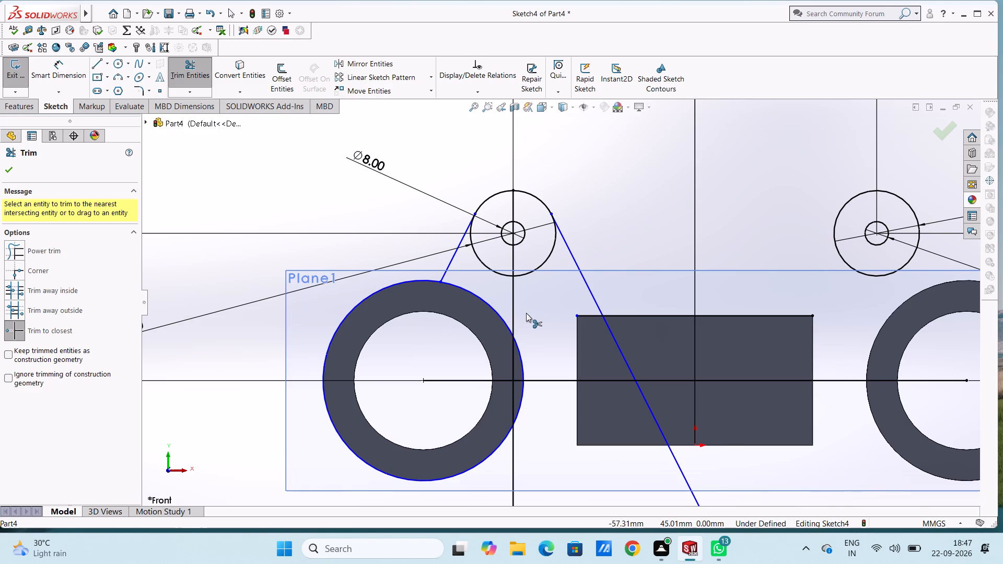
key(Escape)
key(Escape)
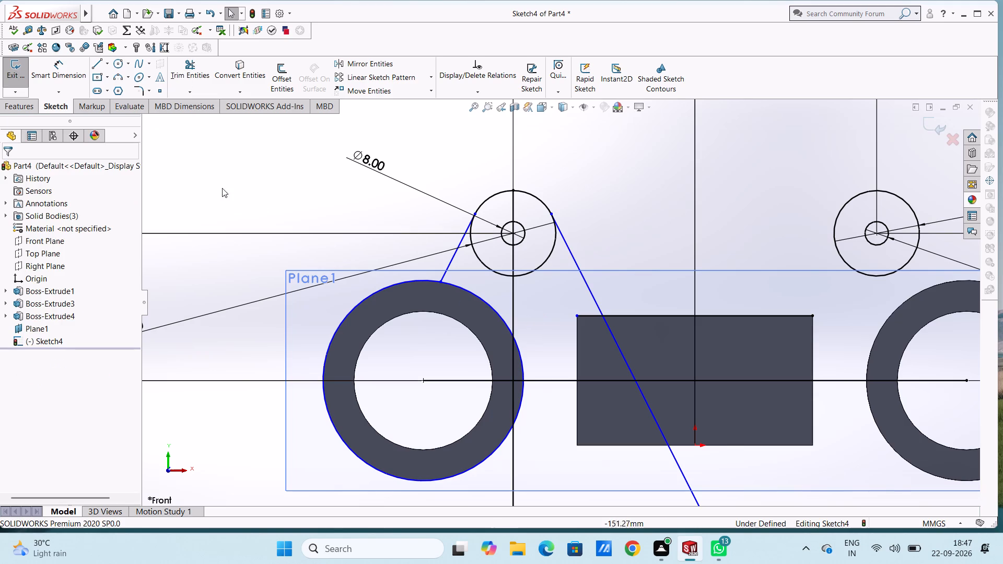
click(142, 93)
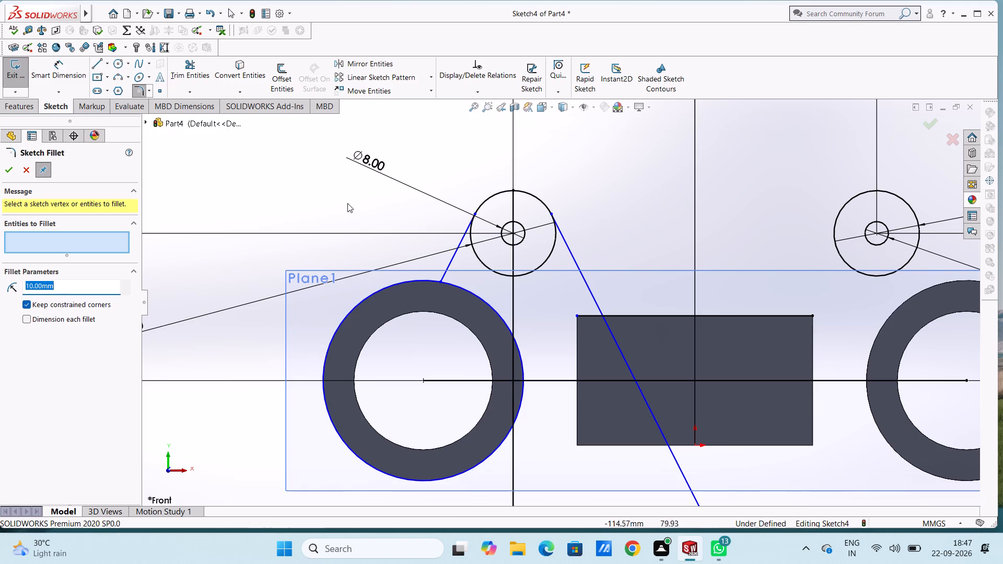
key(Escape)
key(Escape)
Draw a three-point arc of radius 5 mm from the top of the left ring circle to the left tangent line.
click(116, 79)
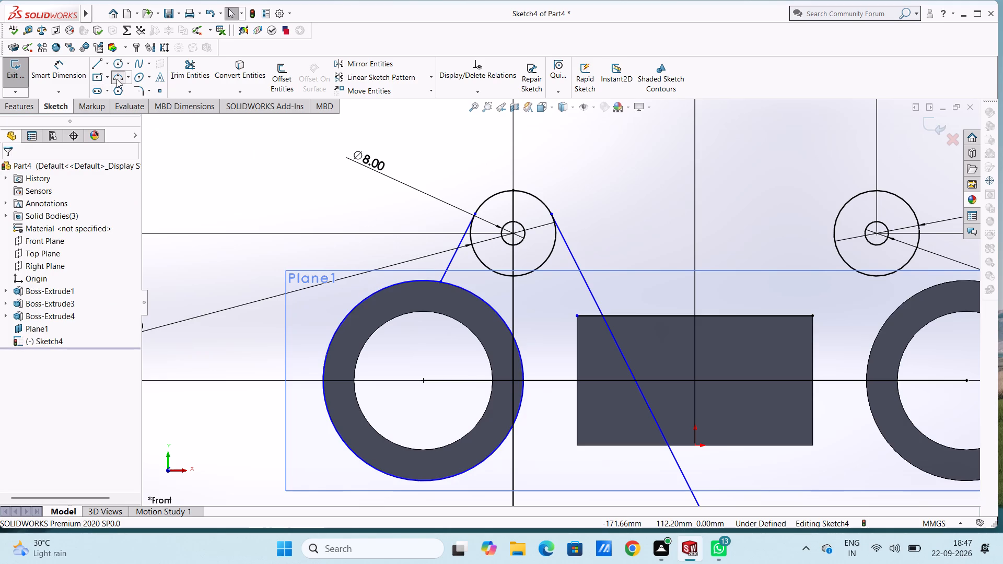
click(421, 279)
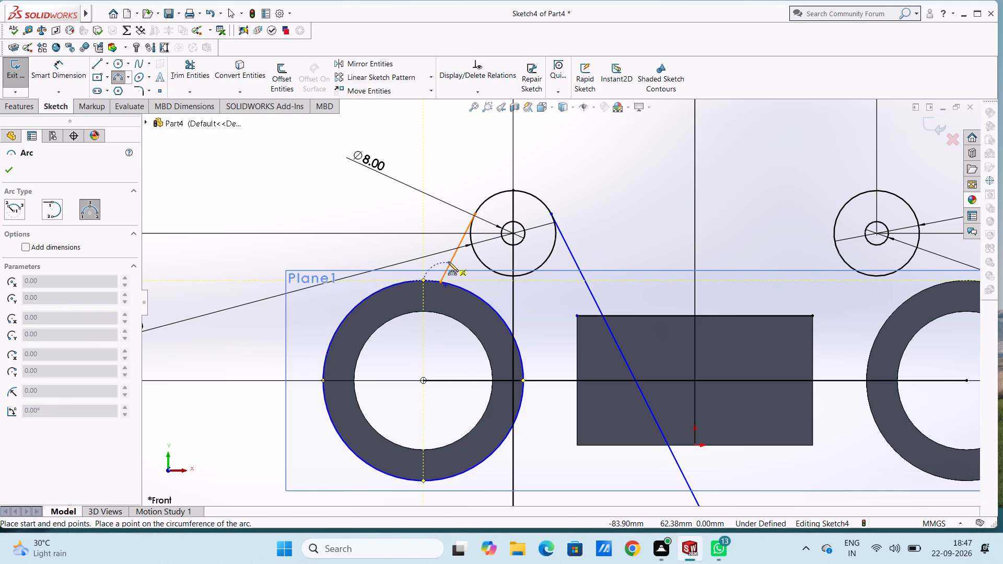
click(448, 262)
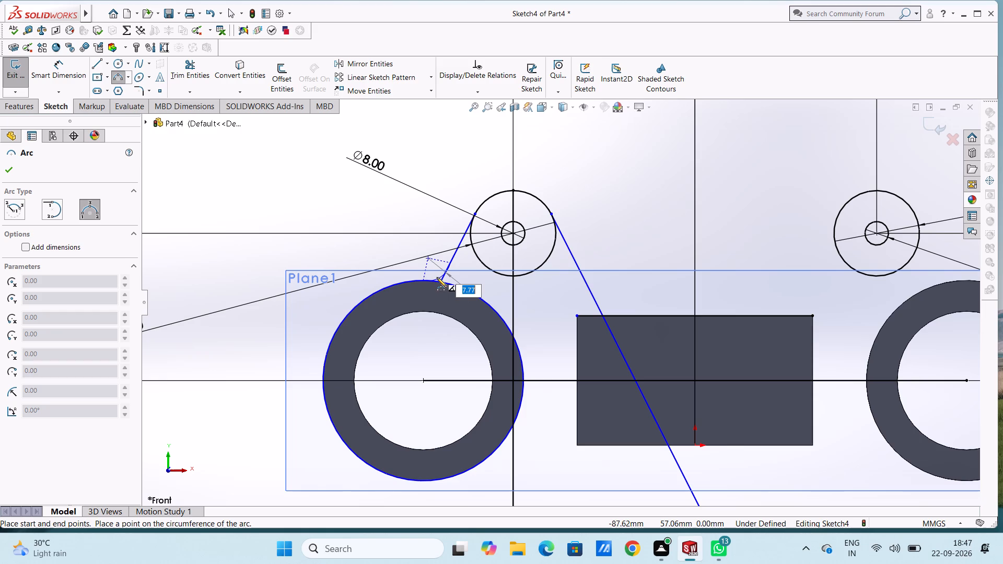
key(5)
key(Return)
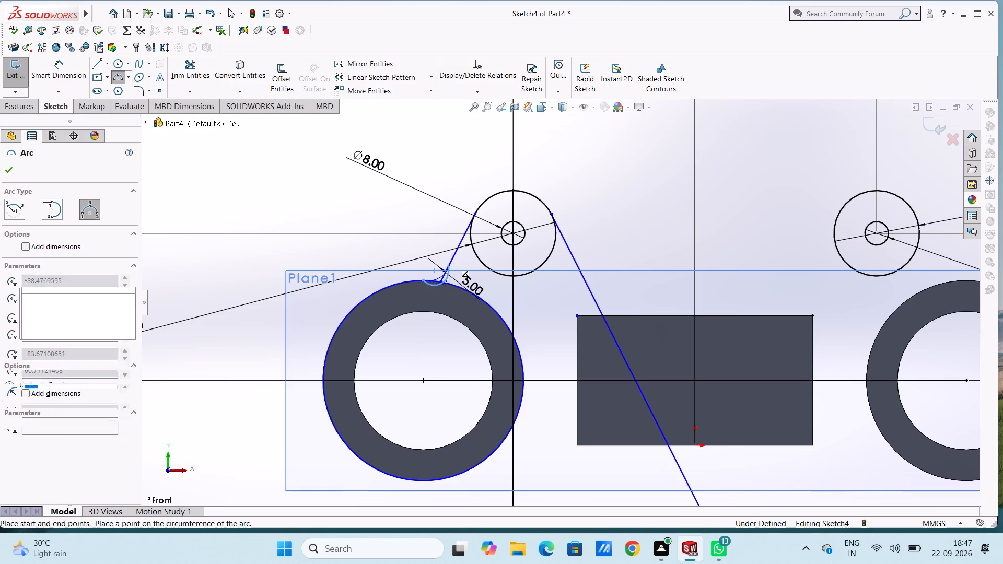
Add a radius dimension to the small arc at the top of the left ring, keeping its current size.
key(Escape)
key(Escape)
key(Escape)
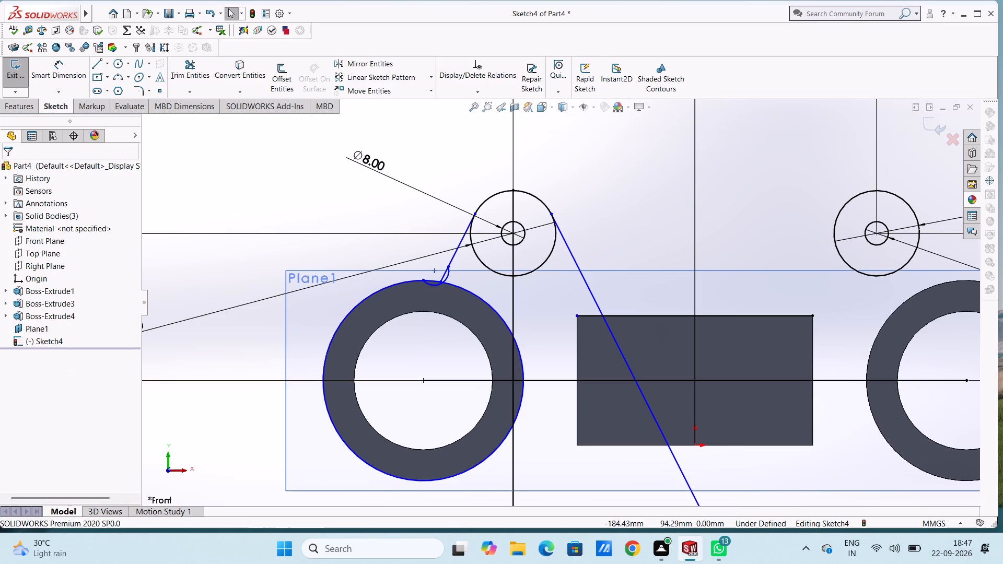
click(60, 73)
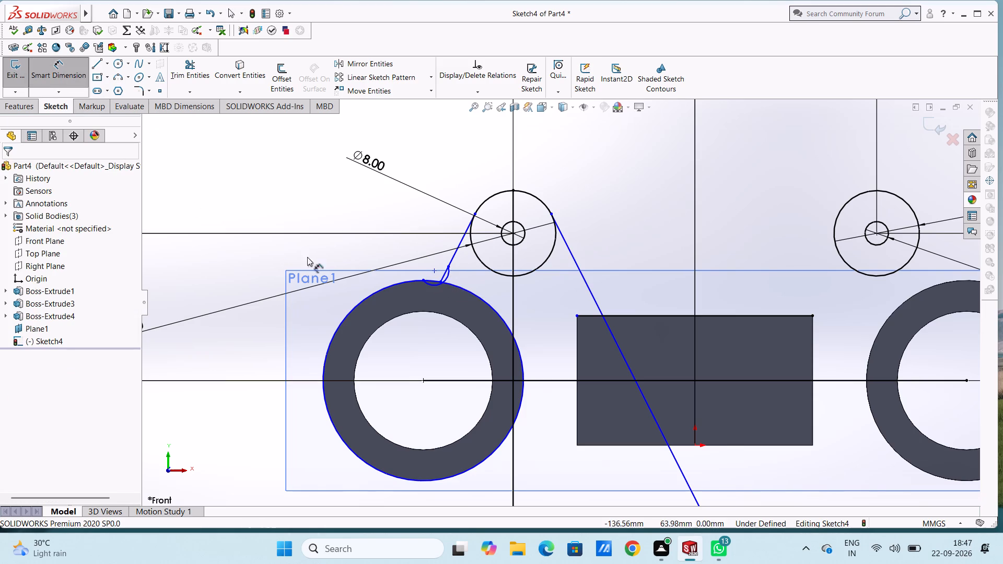
click(446, 277)
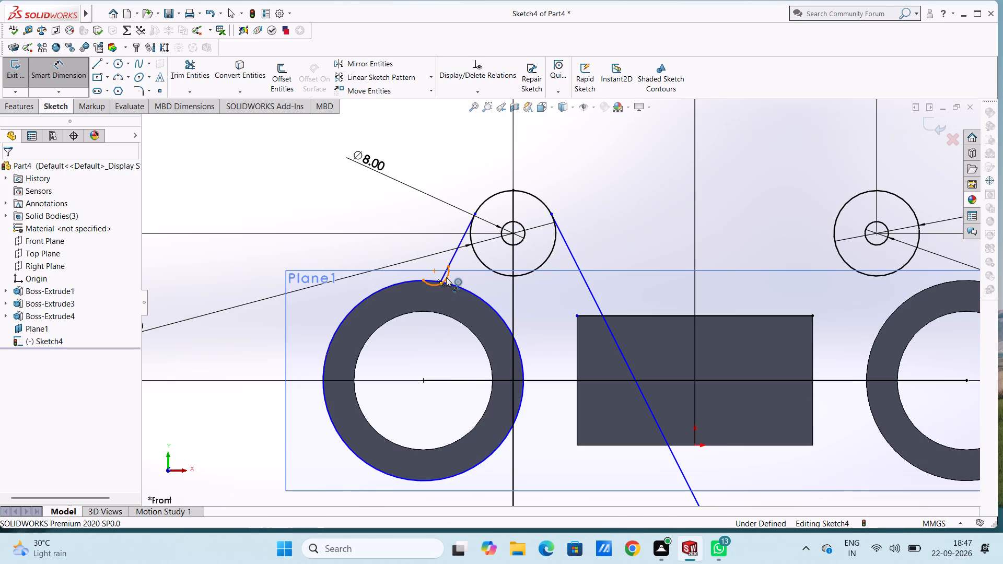
click(476, 327)
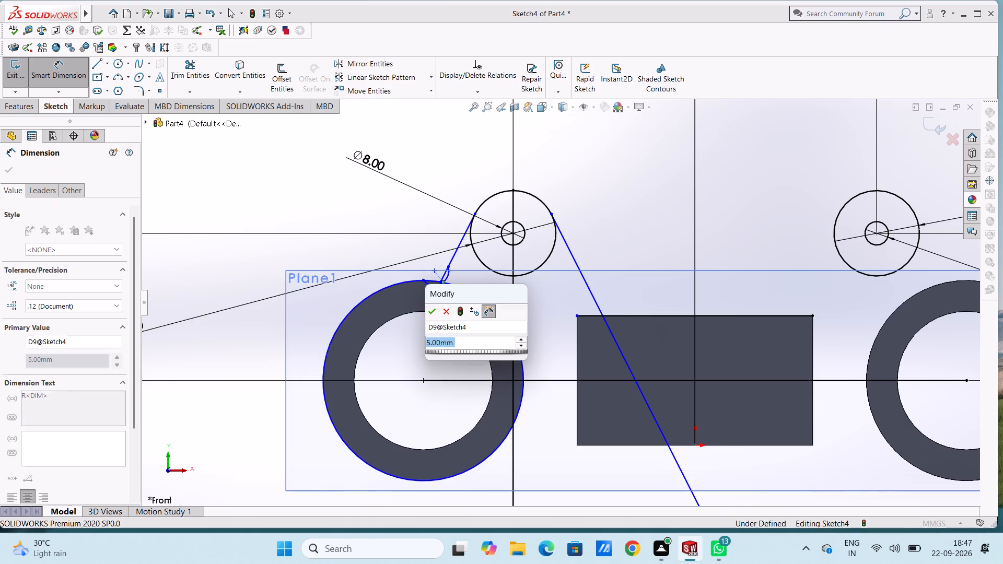
click(433, 309)
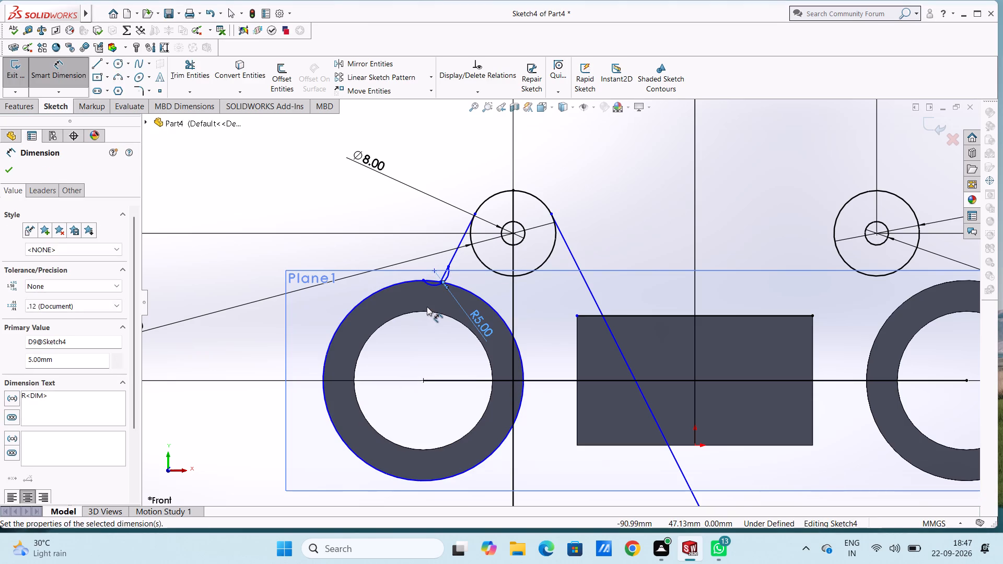
key(Escape)
key(Escape)
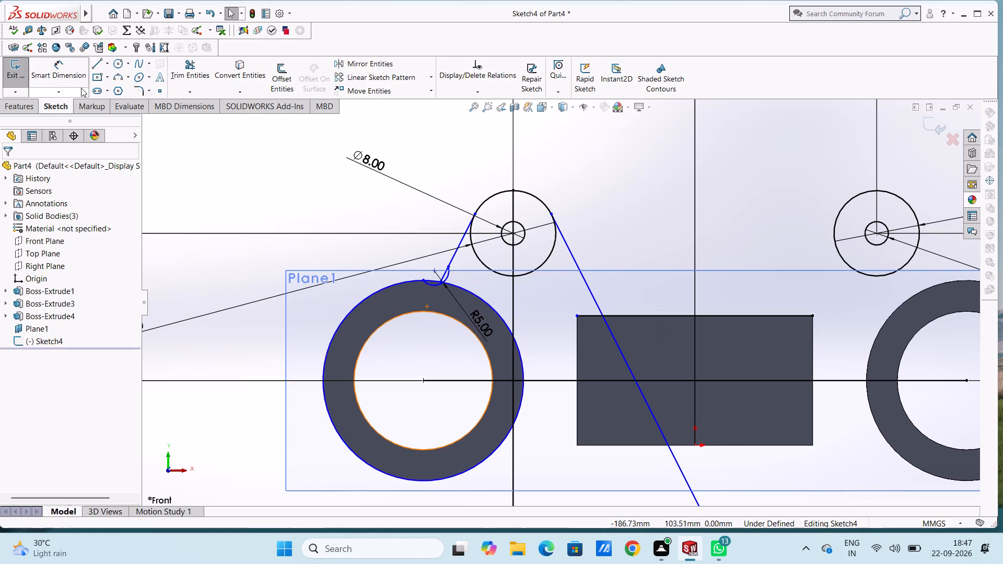
Add a diameter dimension to the left ring's outer circle, keeping its current size.
click(69, 75)
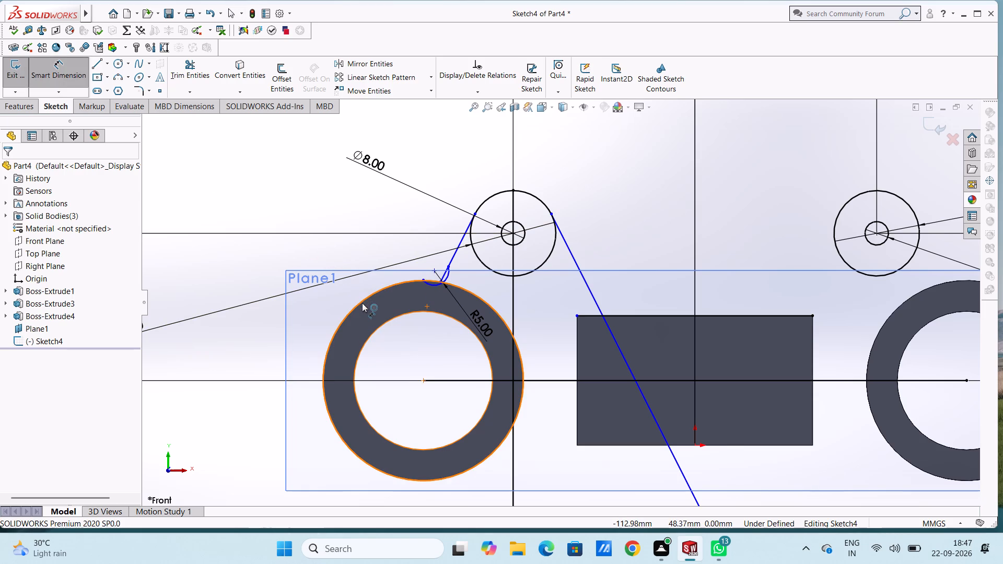
click(362, 303)
click(267, 182)
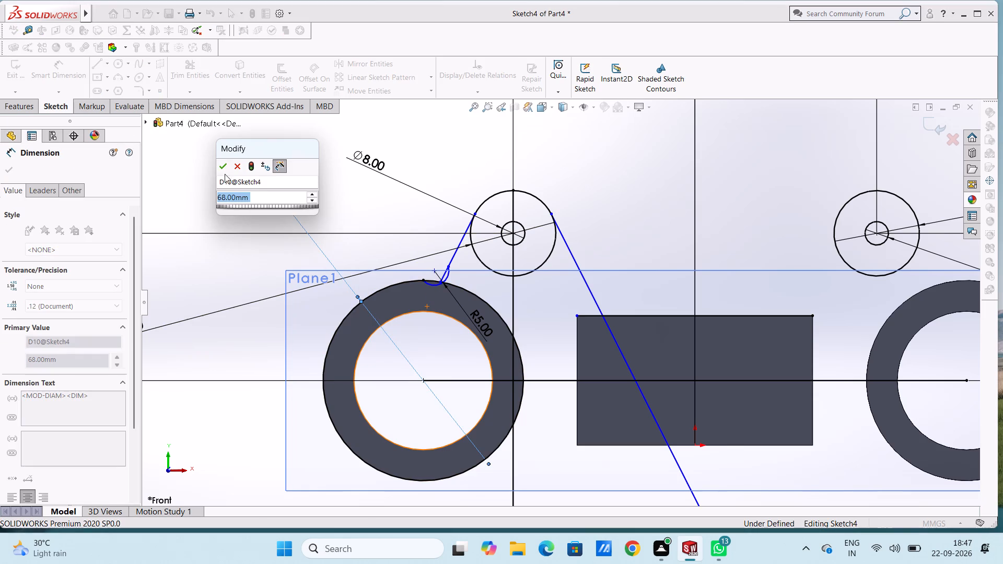
click(218, 168)
click(212, 172)
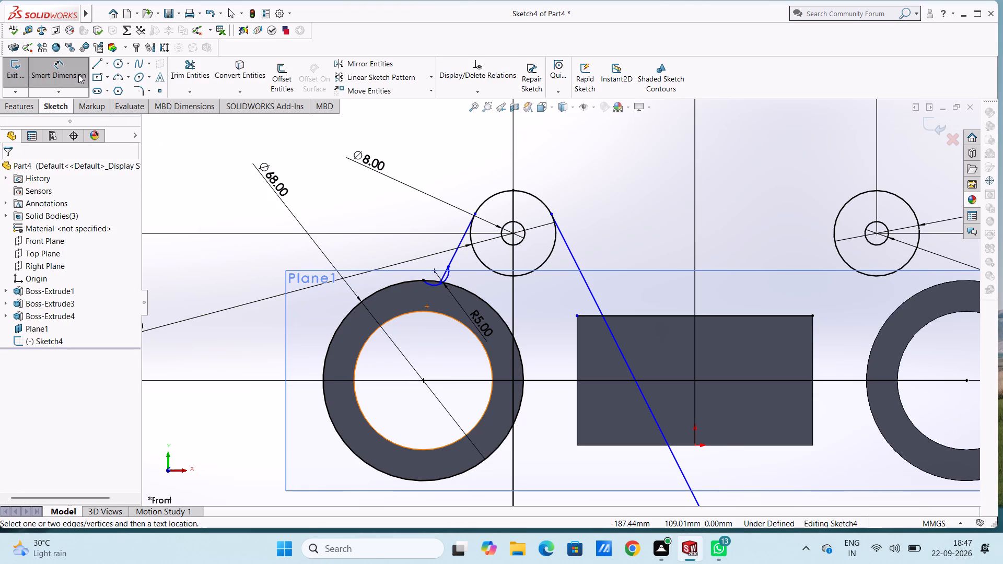
click(78, 74)
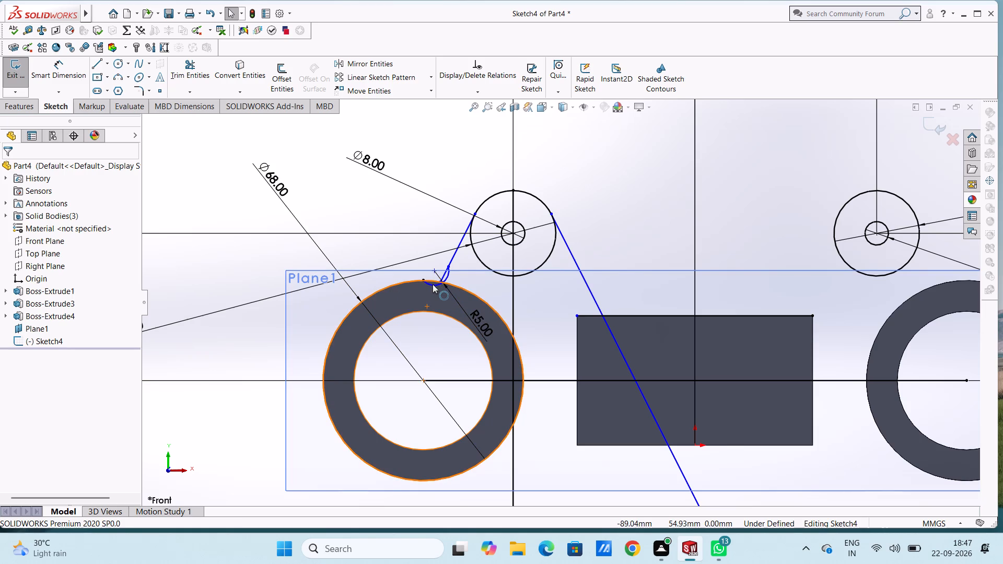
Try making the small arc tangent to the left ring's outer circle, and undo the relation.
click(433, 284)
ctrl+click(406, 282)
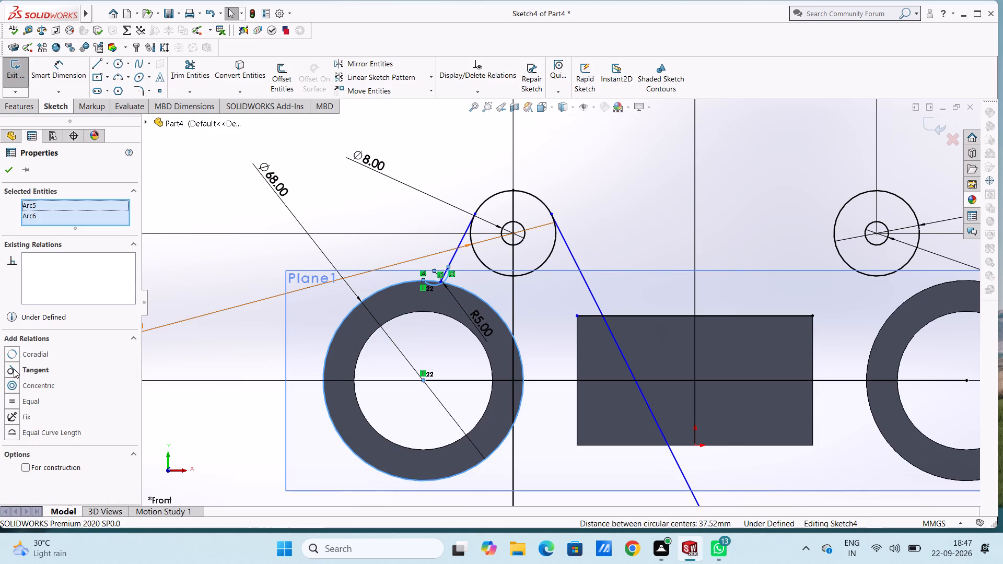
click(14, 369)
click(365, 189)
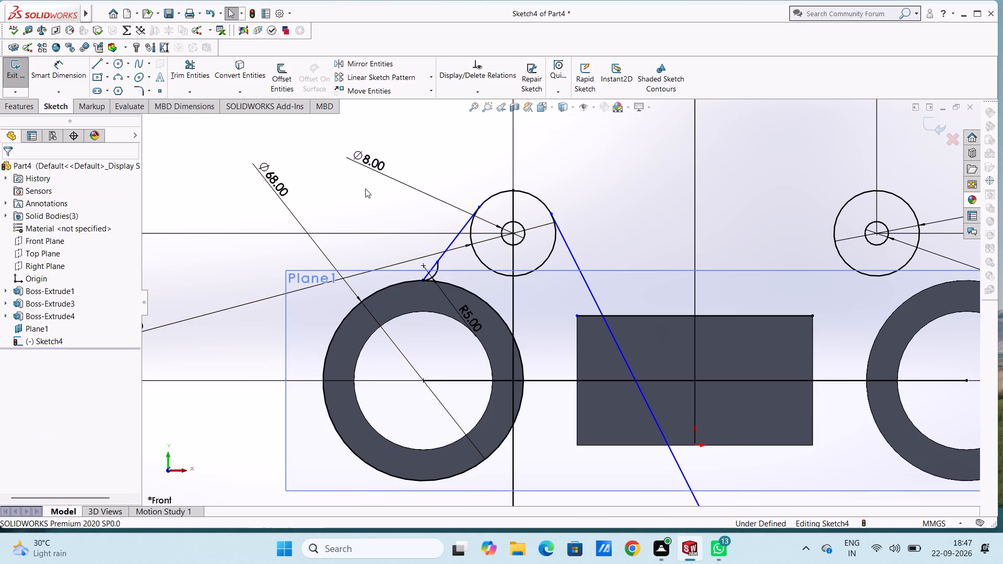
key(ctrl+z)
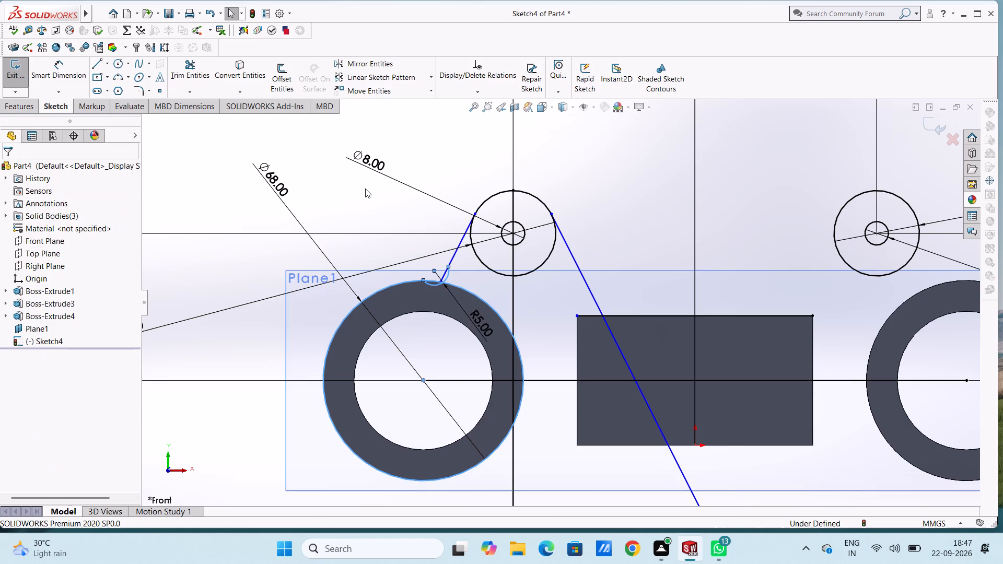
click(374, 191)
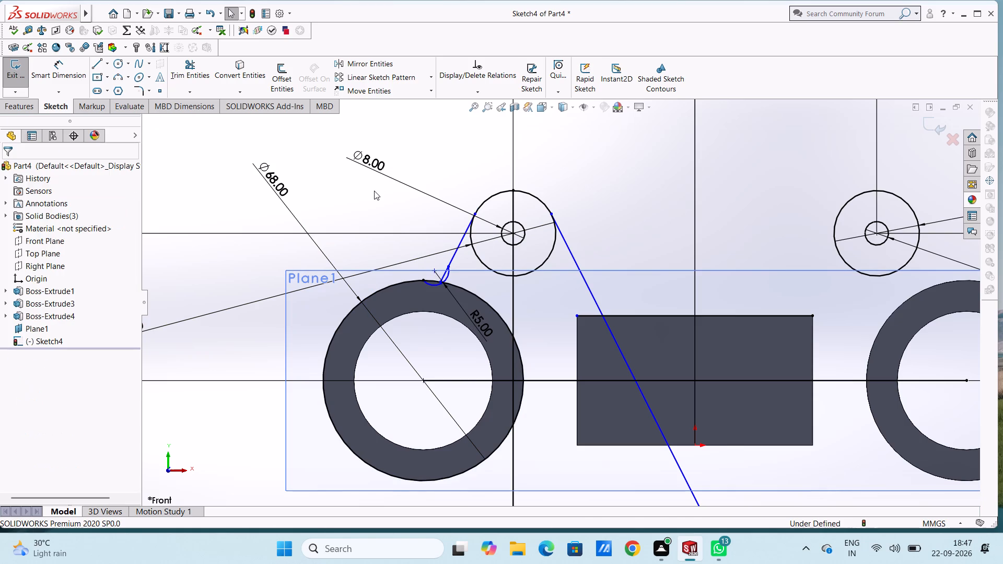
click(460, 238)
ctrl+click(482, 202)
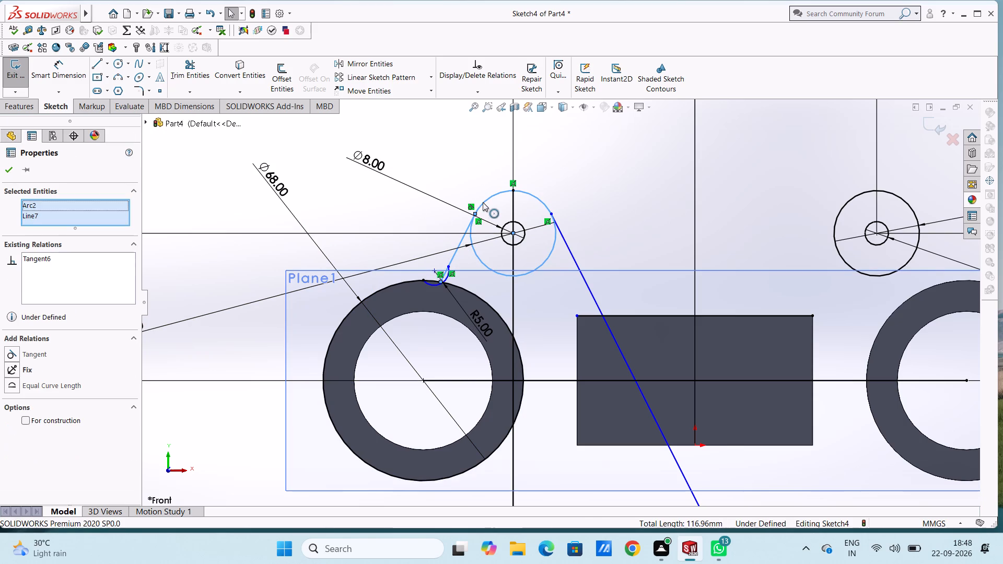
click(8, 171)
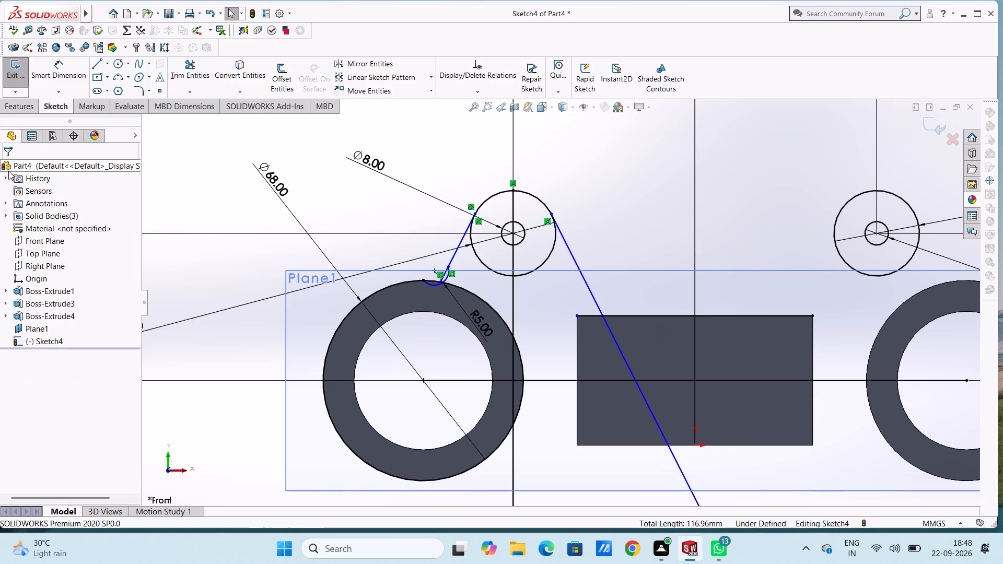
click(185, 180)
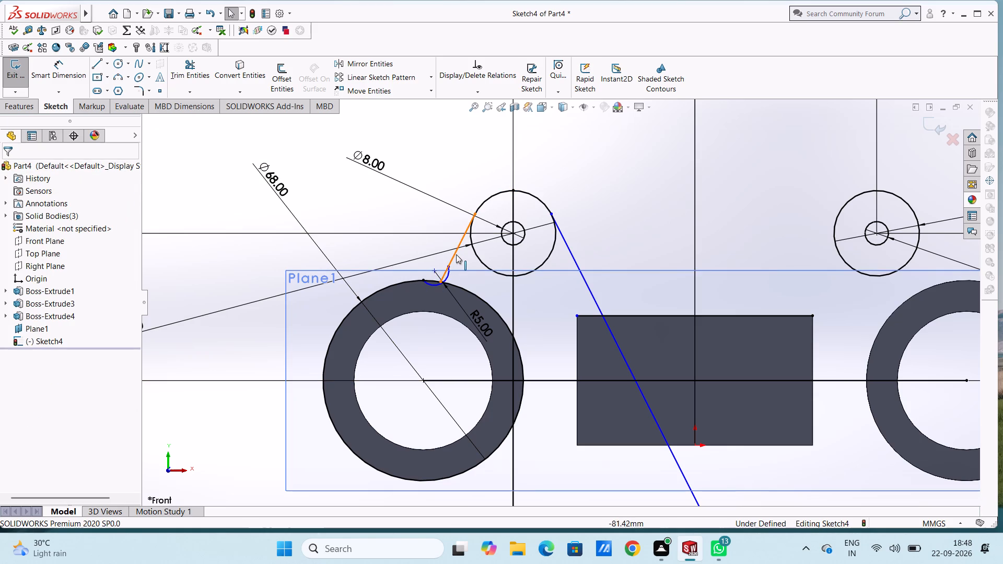
Add a Tangent relation between the small arc on the left ring and the left slanted line.
click(456, 254)
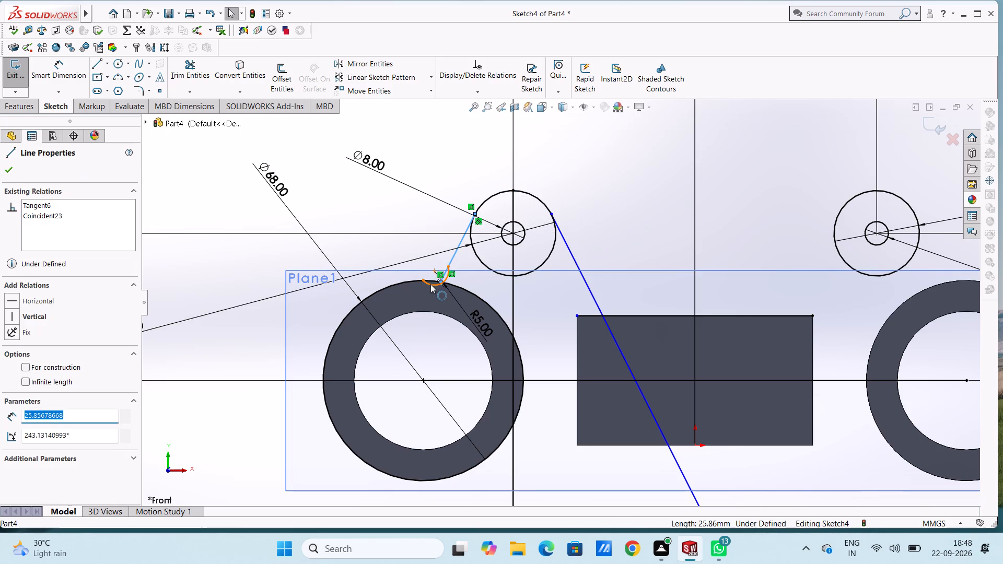
ctrl+click(427, 285)
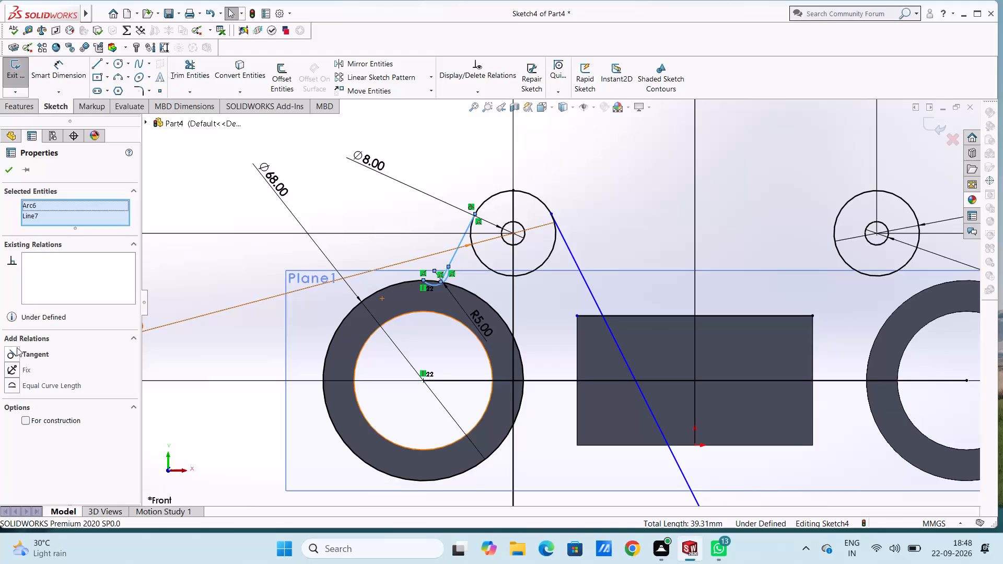
click(13, 352)
click(198, 277)
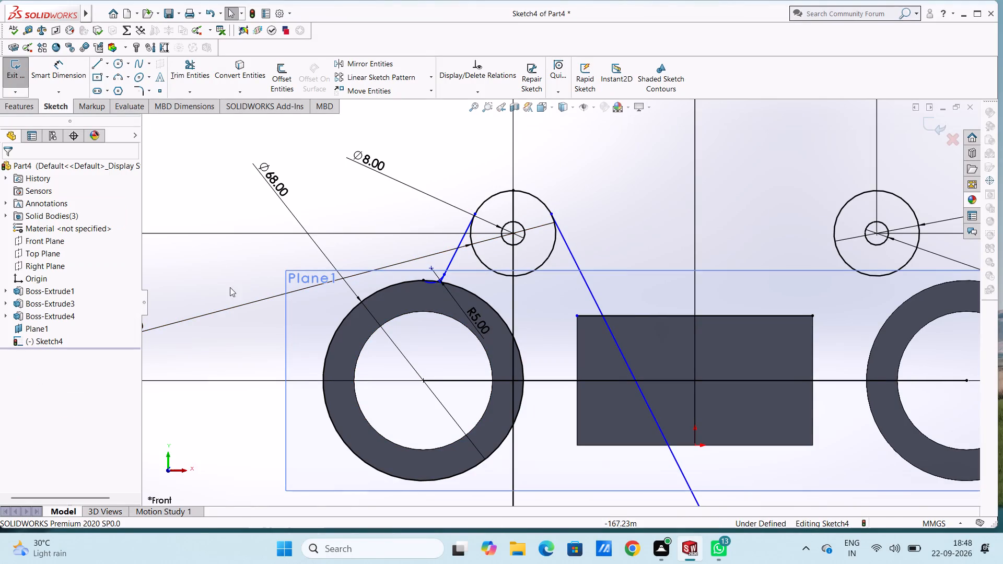
Add a Tangent relation between the small arc and the left ring's outer circle.
scroll(442, 286, down, 7)
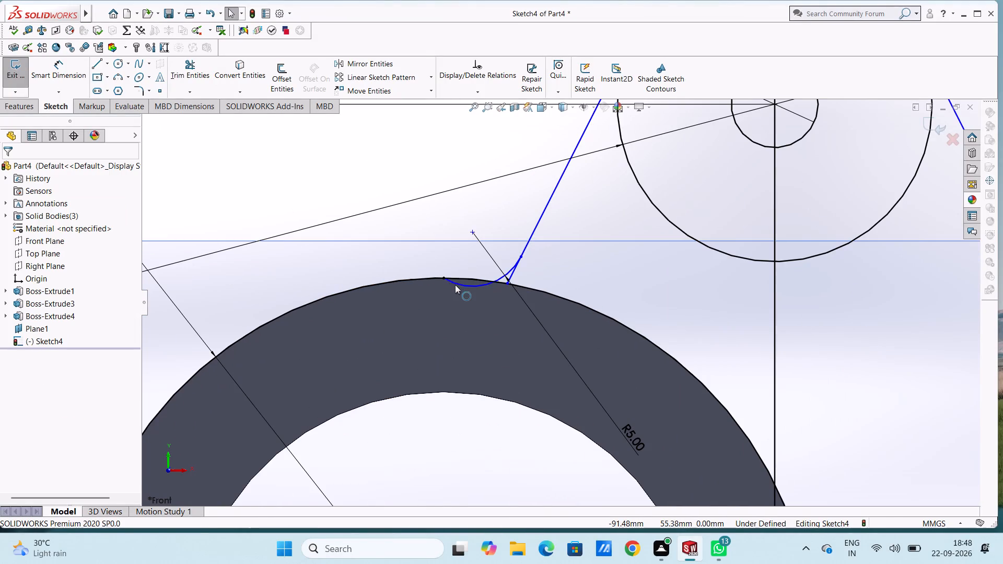
click(455, 285)
ctrl+click(423, 279)
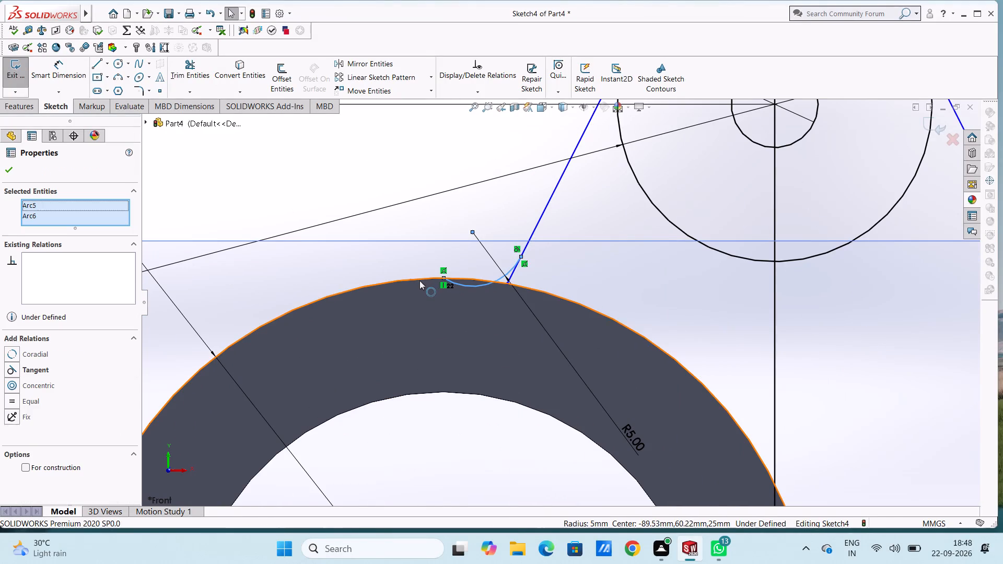
click(7, 369)
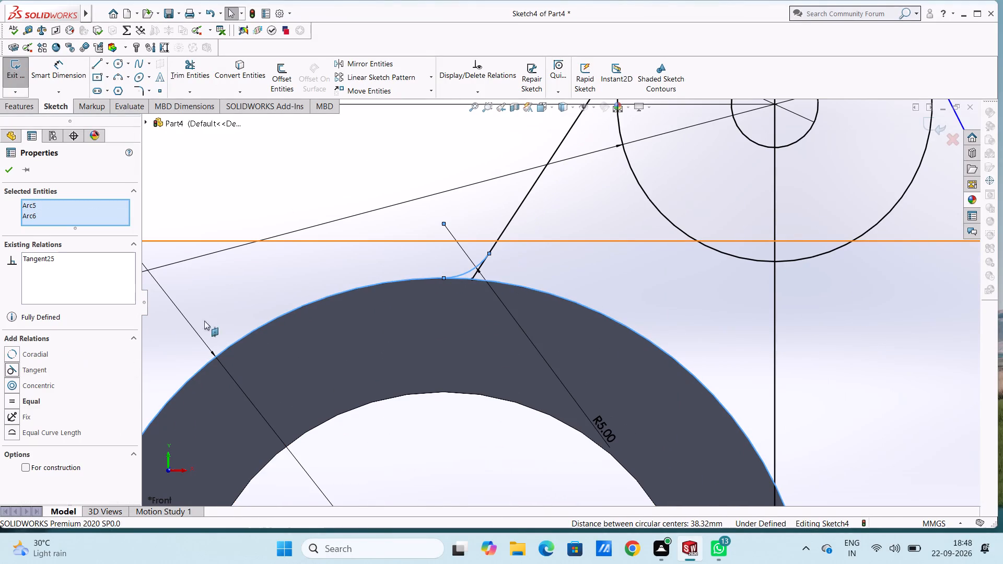
click(320, 282)
Draw a three-point arc of radius 5 mm from the right slanted line to the block's top edge.
scroll(320, 282, up, 7)
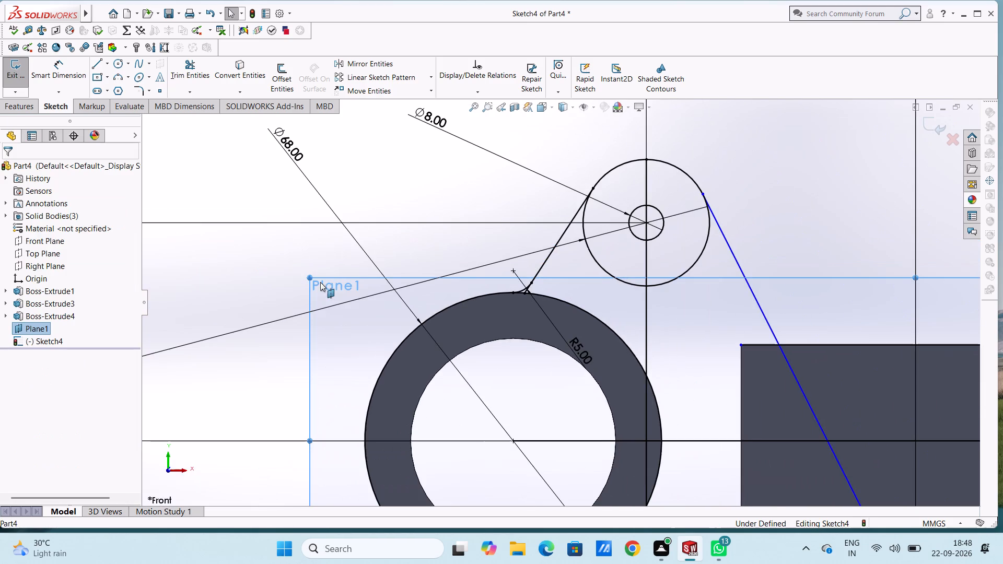
scroll(596, 349, up, 3)
scroll(731, 260, down, 2)
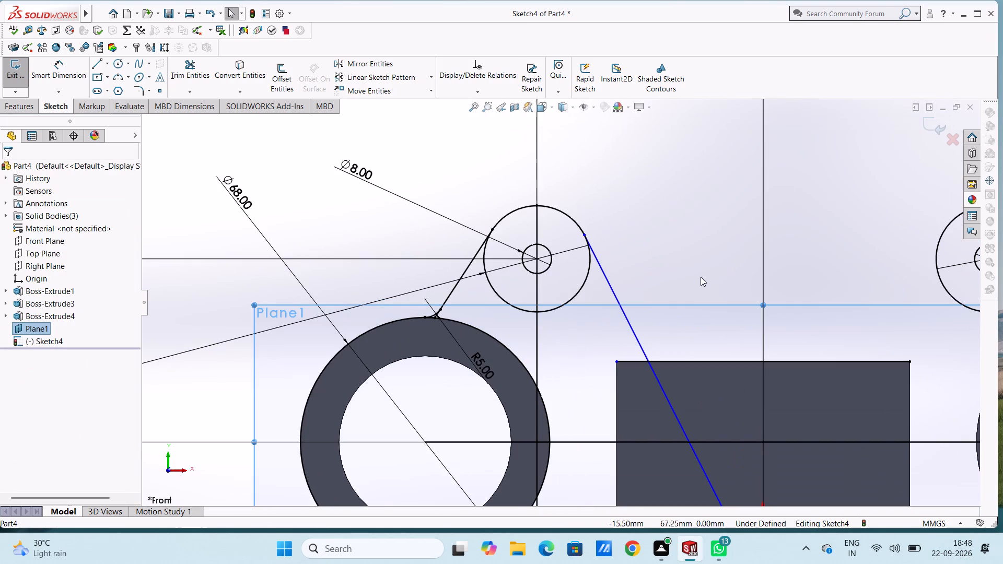
click(115, 75)
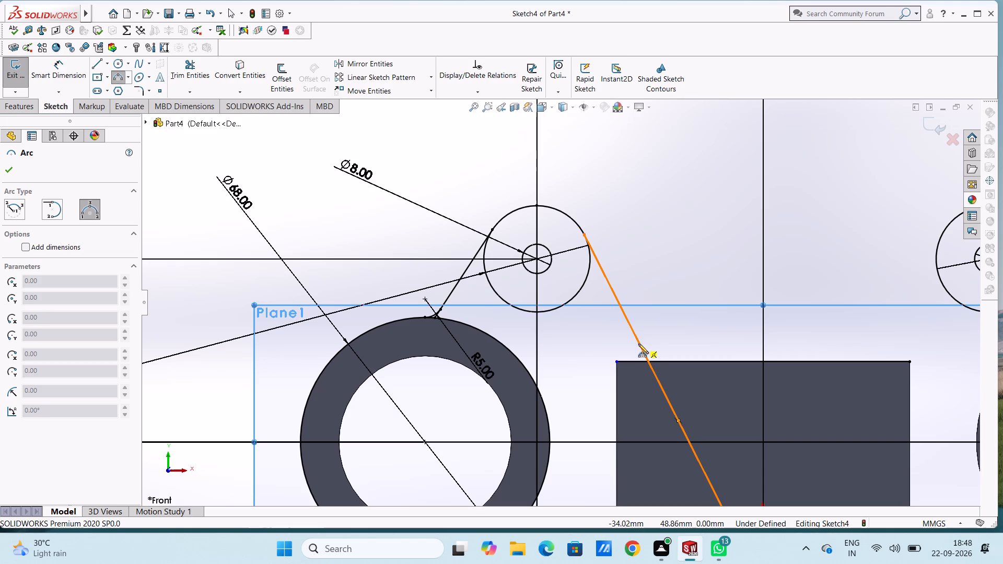
click(642, 348)
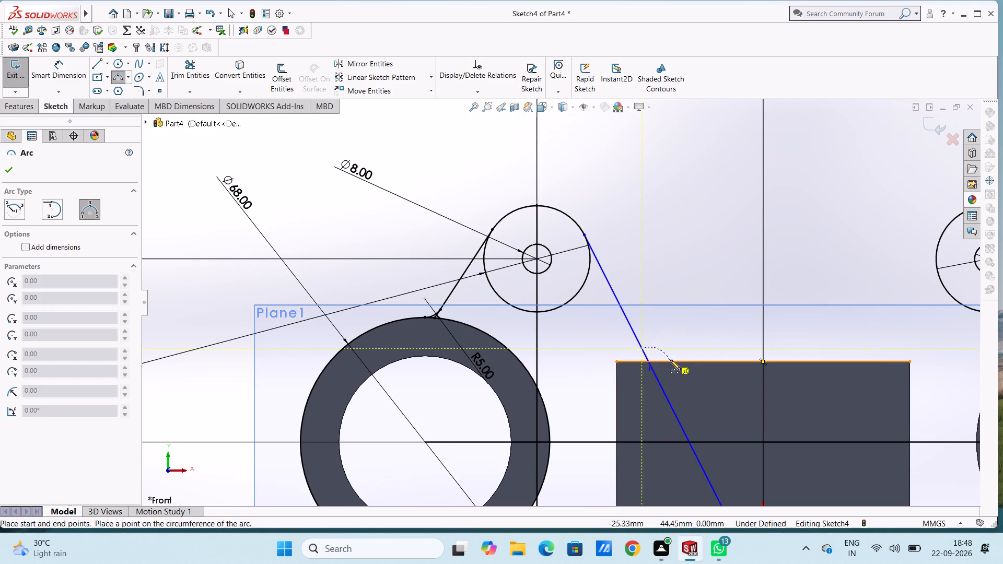
click(670, 360)
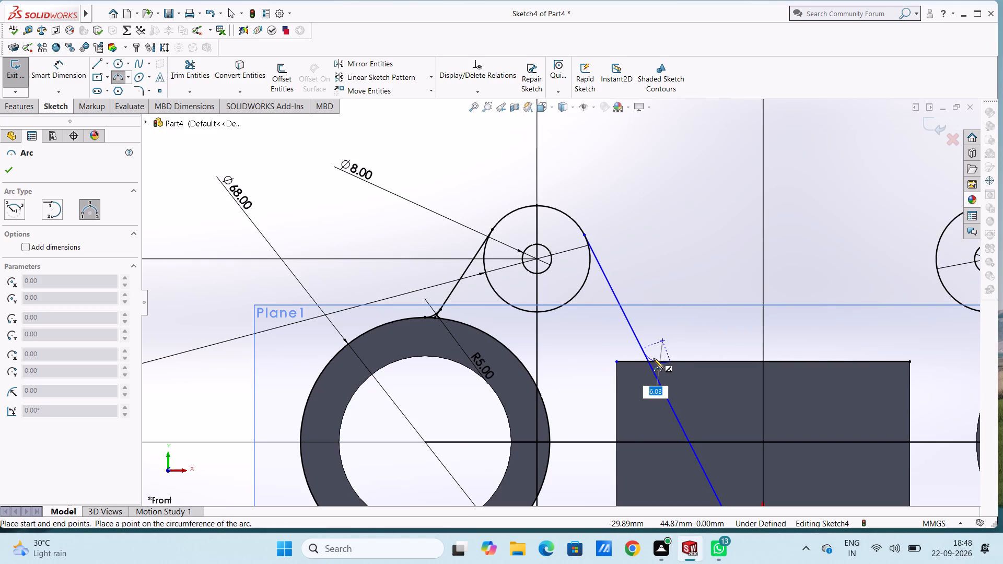
key(5)
key(Return)
key(Escape)
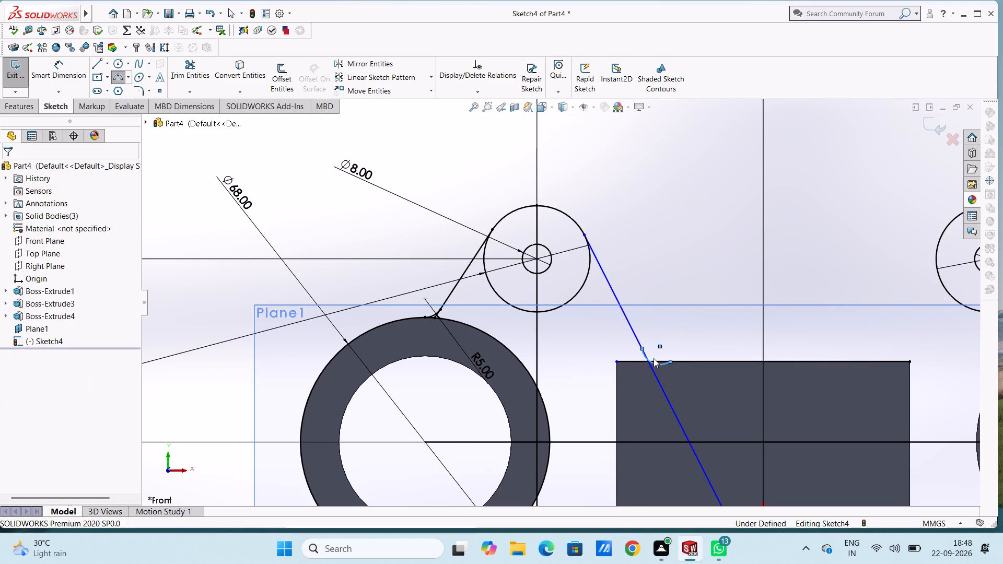
key(Escape)
key(Escape)
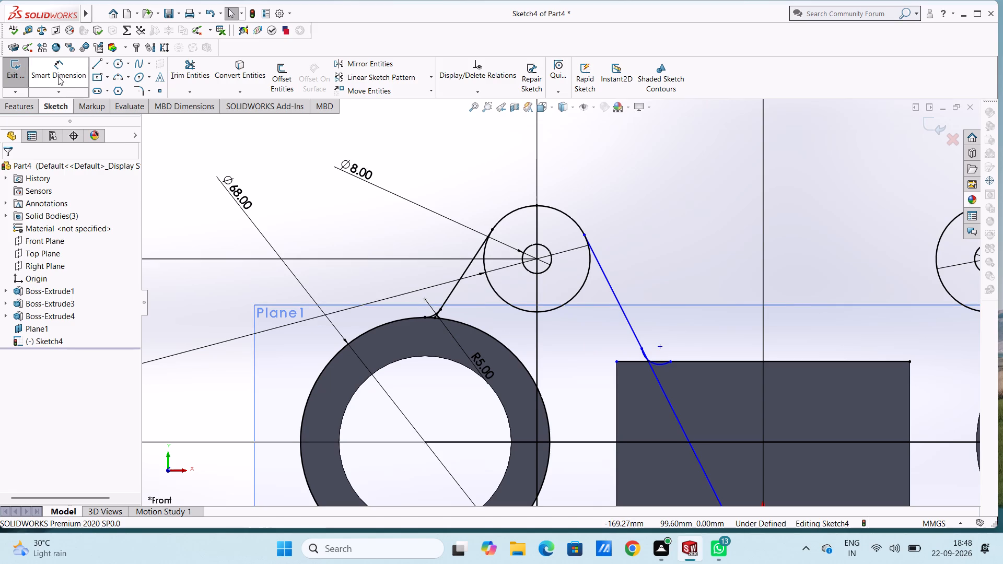
Add a radius dimension to the new arc at the block's top edge, keeping its current size.
click(58, 76)
click(659, 366)
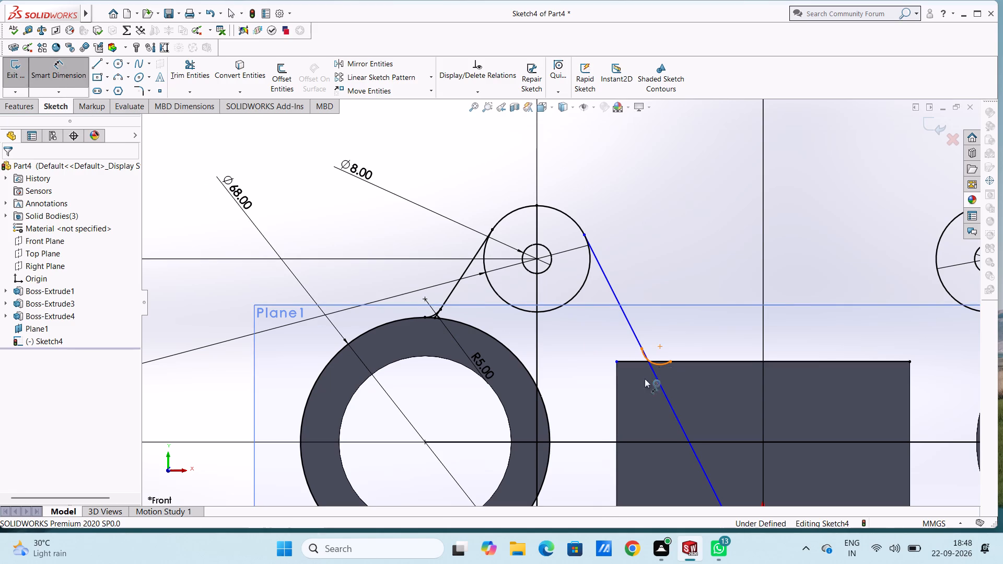
click(586, 420)
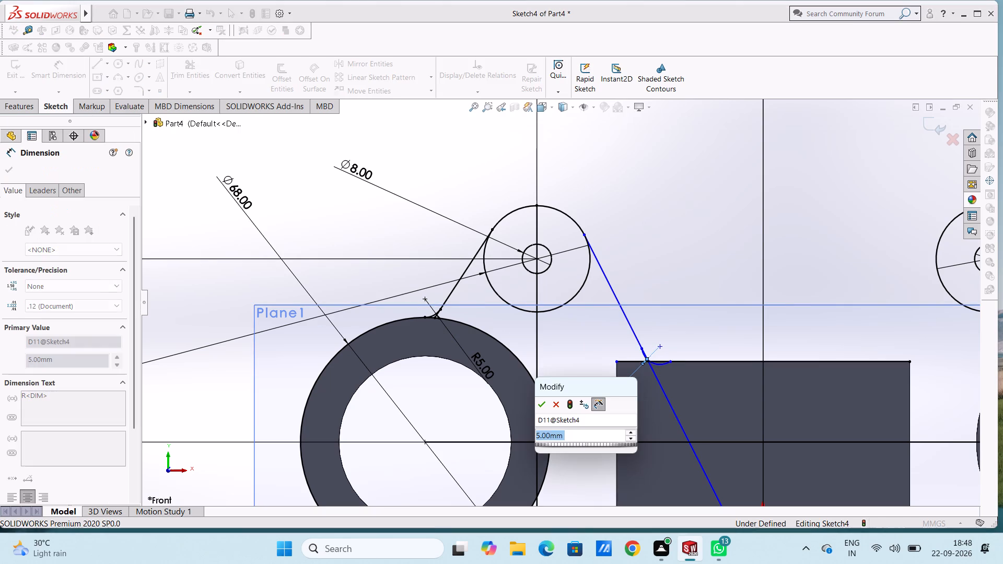
click(539, 407)
click(562, 369)
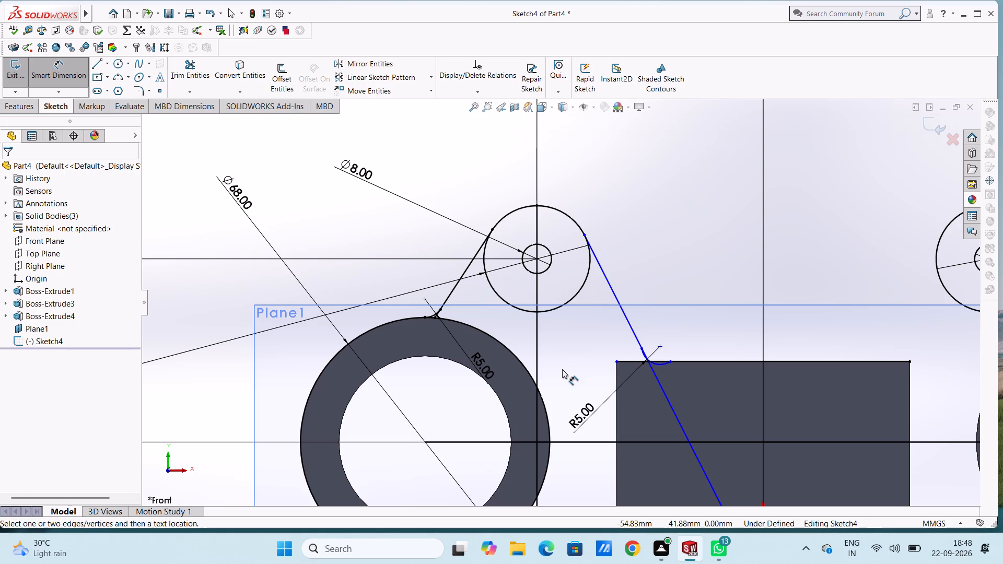
key(Escape)
key(Escape)
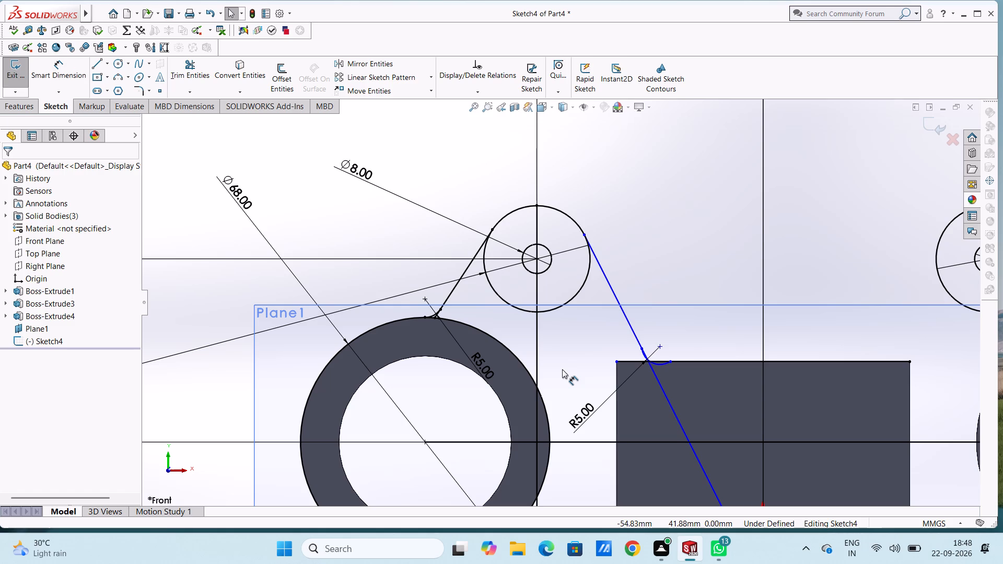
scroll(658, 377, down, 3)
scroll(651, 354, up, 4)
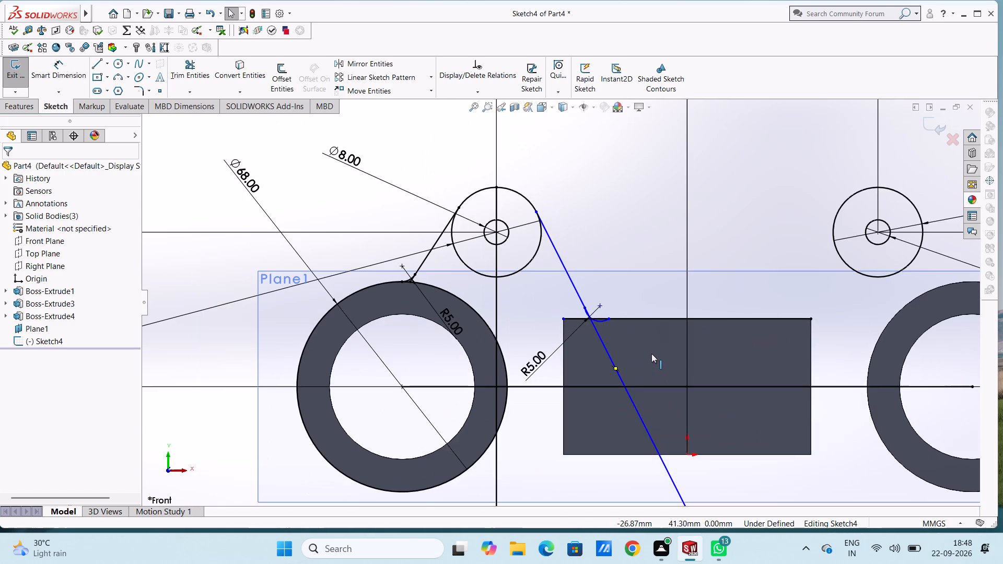
Add a Tangent relation between the right slanted line and the left 29 mm circle.
click(555, 249)
ctrl+click(541, 244)
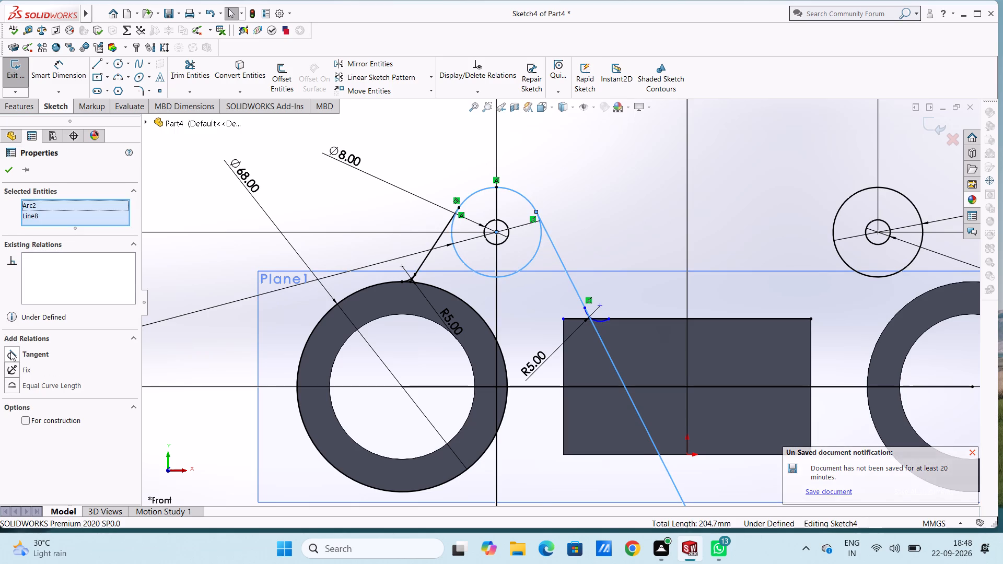
click(10, 351)
click(320, 202)
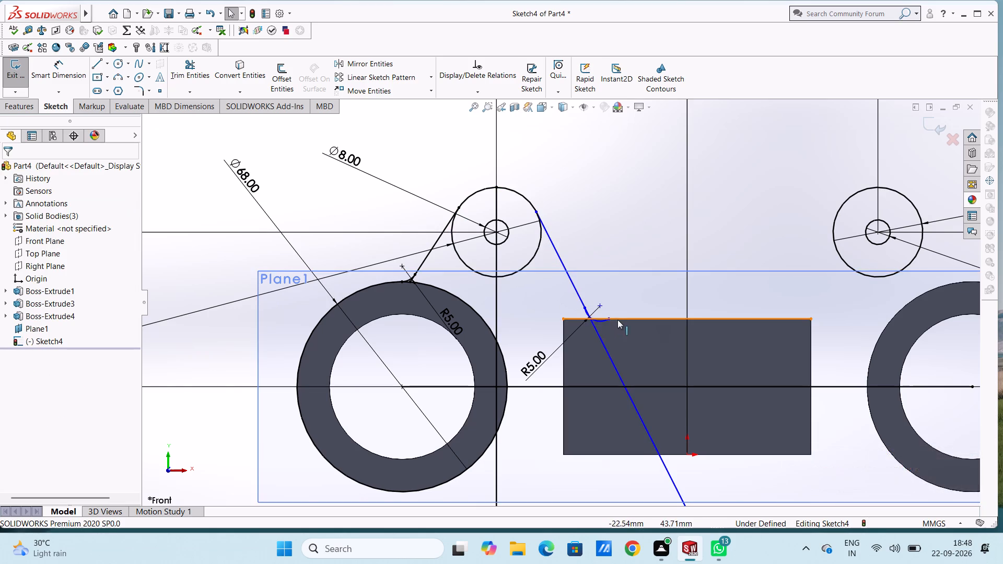
Add a Tangent relation between the R5 arc at the block and the block's top edge line.
scroll(615, 323, down, 2)
click(581, 318)
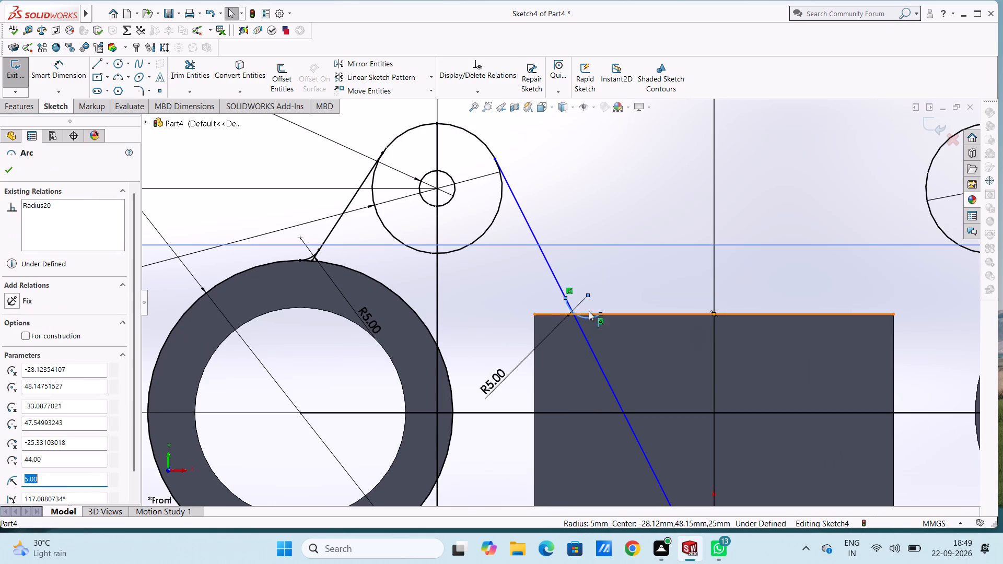
ctrl+click(611, 314)
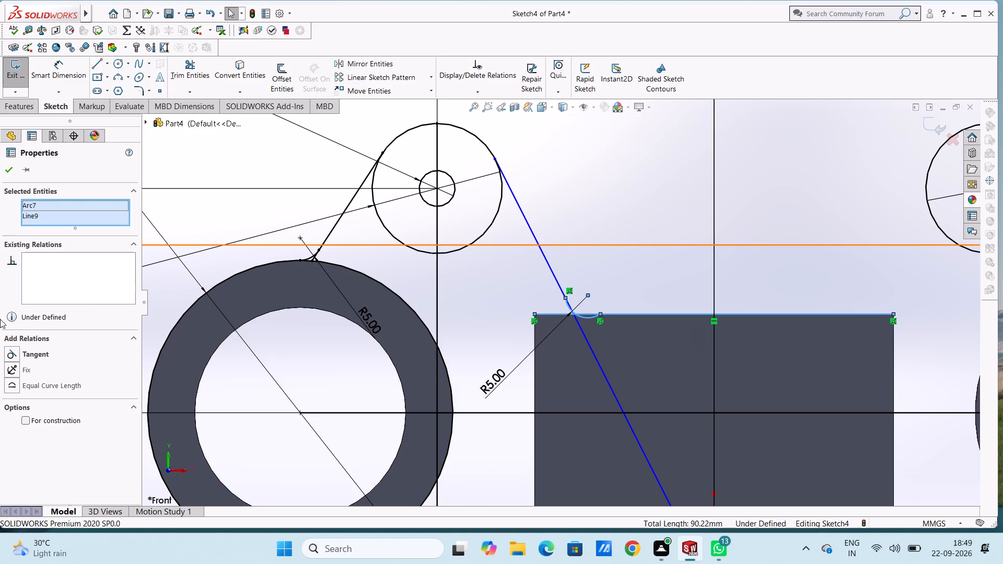
click(15, 354)
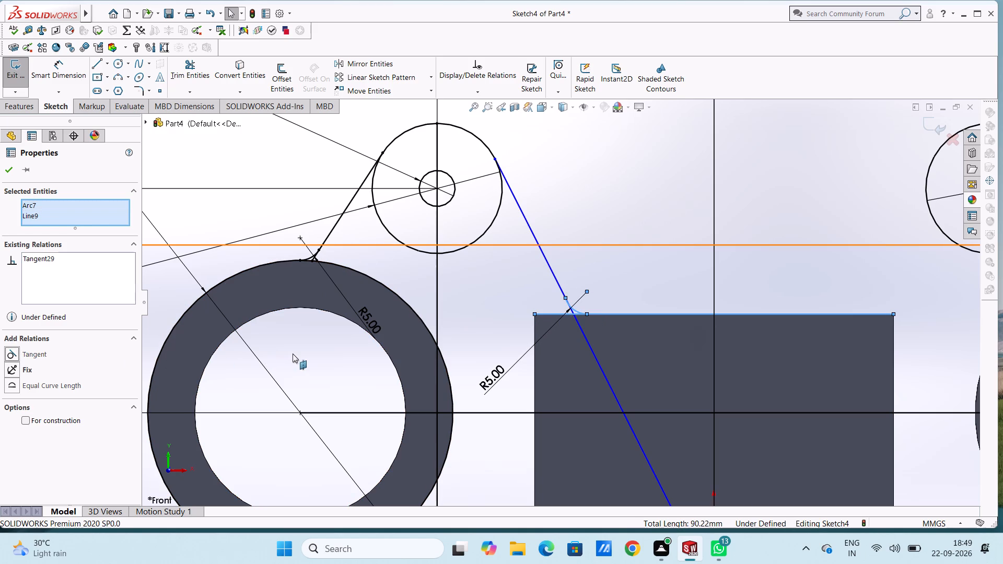
click(293, 354)
Add a Tangent relation between the R5 arc at the block and the right slanted line.
click(576, 309)
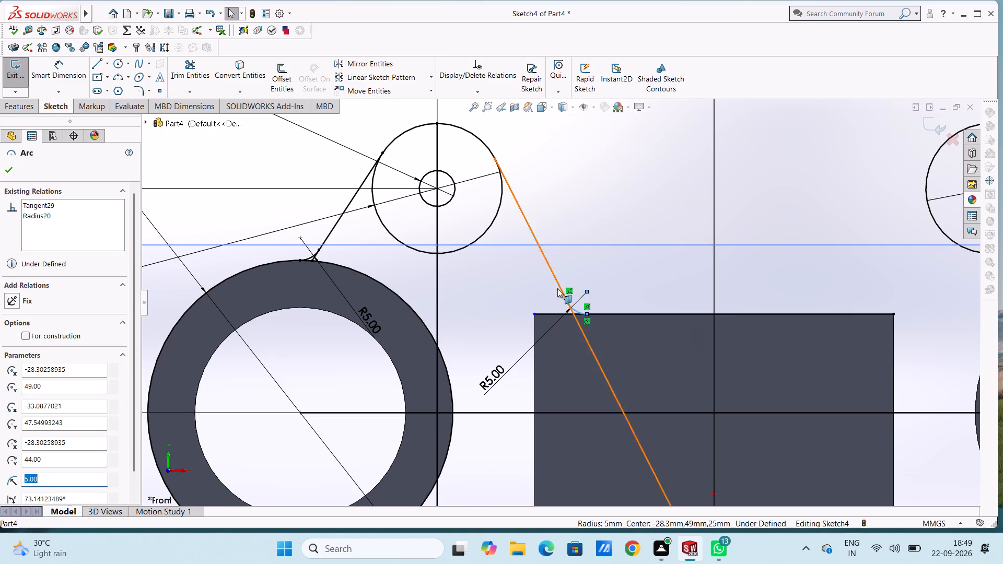
ctrl+click(558, 286)
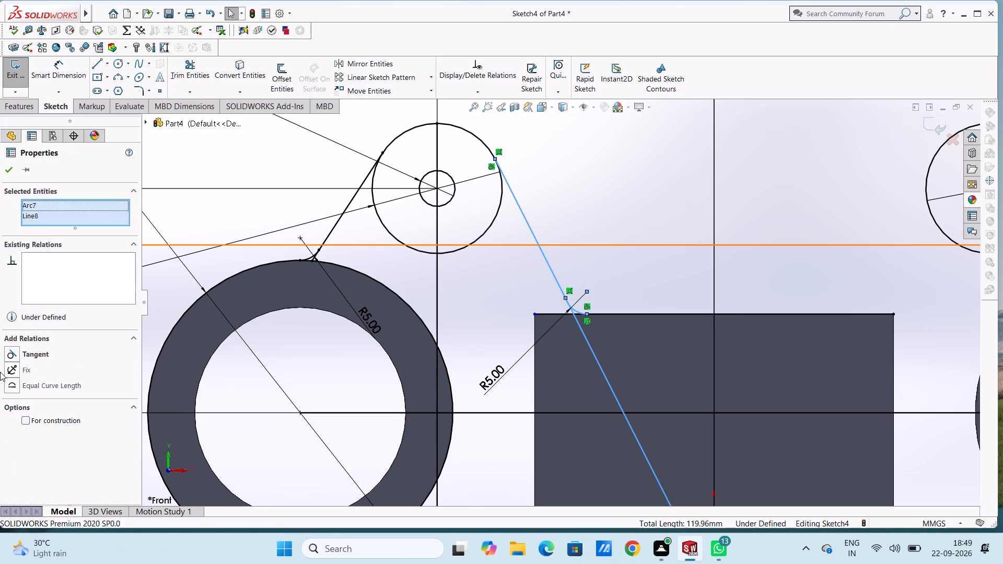
click(10, 356)
click(328, 356)
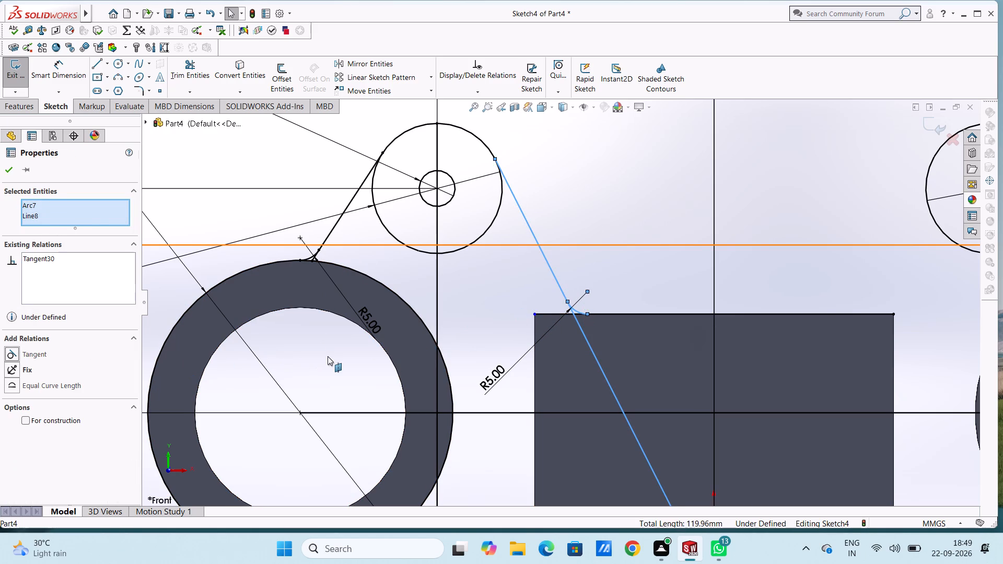
Trim both slanted lines where they overshoot their R5 arcs, including the leftover segment crossing the block.
click(186, 73)
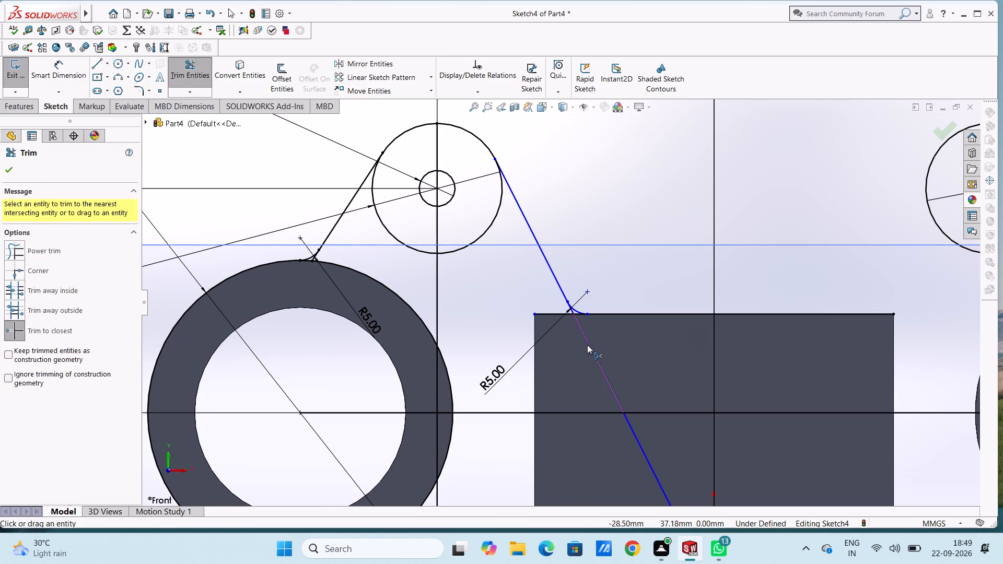
click(588, 346)
scroll(579, 325, down, 5)
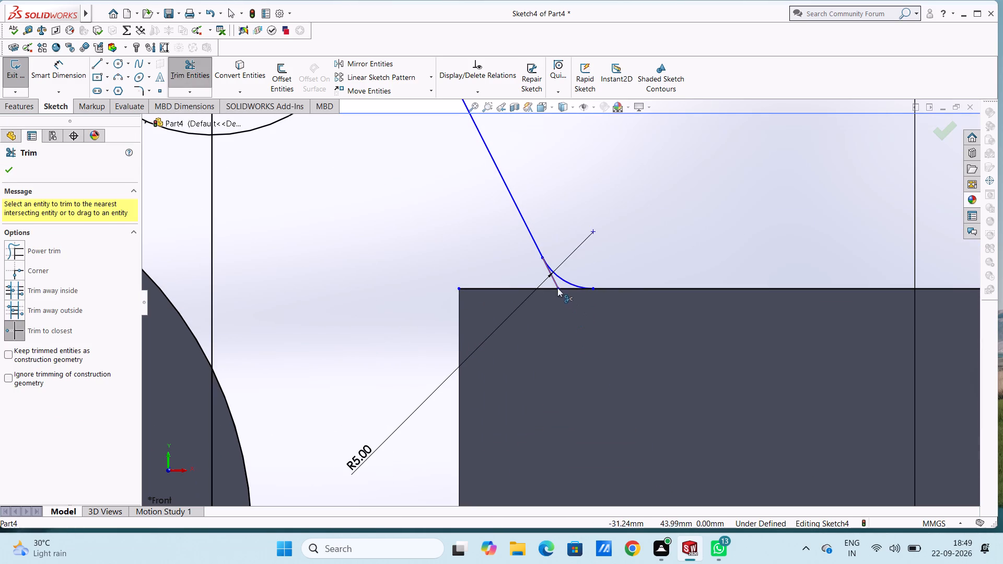
click(553, 282)
scroll(551, 297, up, 7)
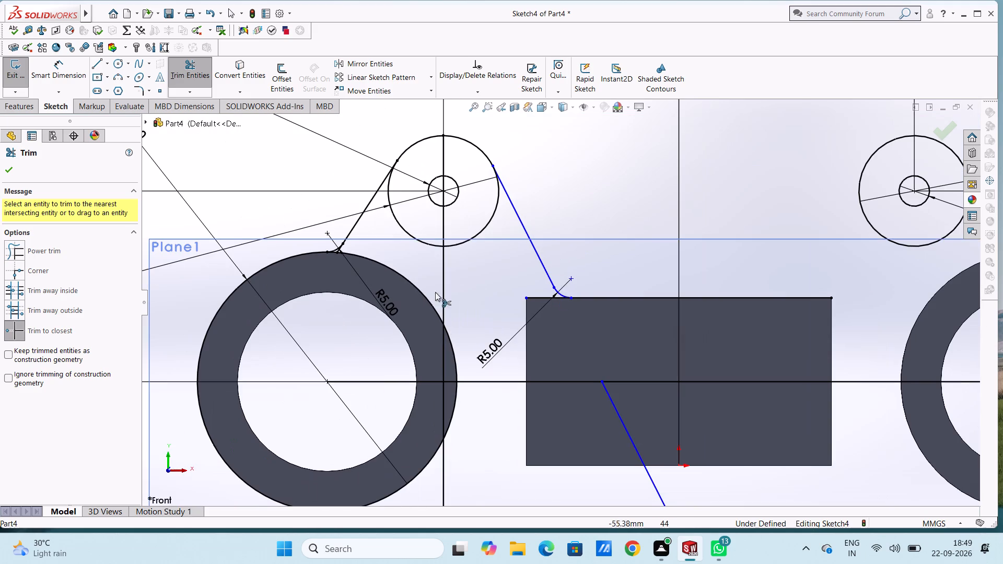
scroll(336, 268, down, 4)
scroll(372, 242, down, 4)
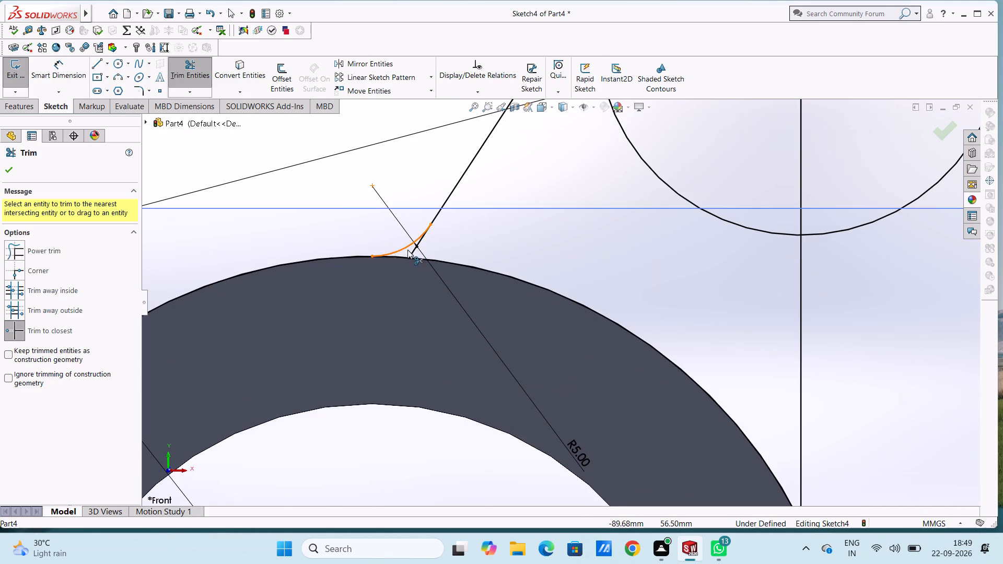
click(412, 252)
scroll(412, 252, up, 8)
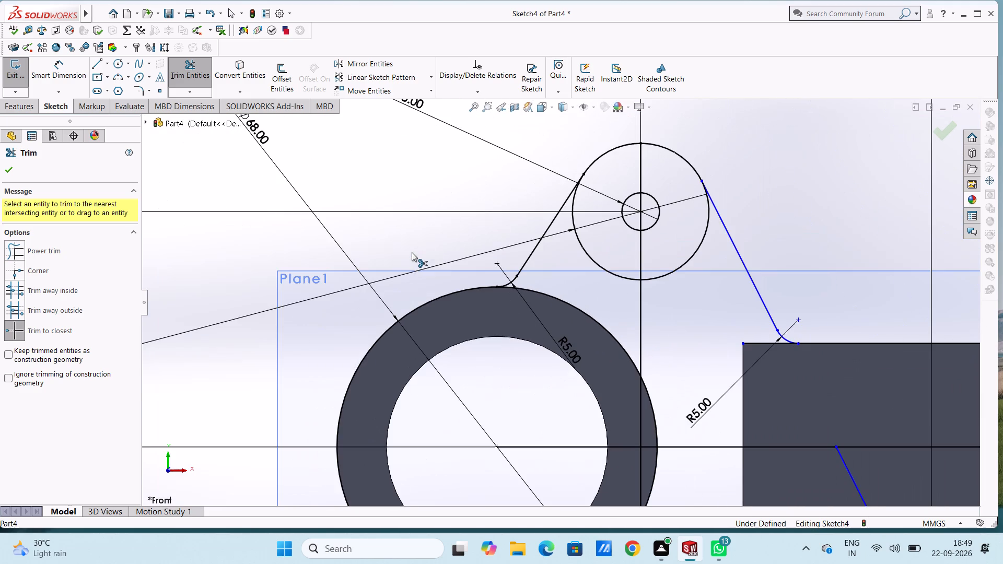
scroll(600, 462, up, 5)
click(706, 424)
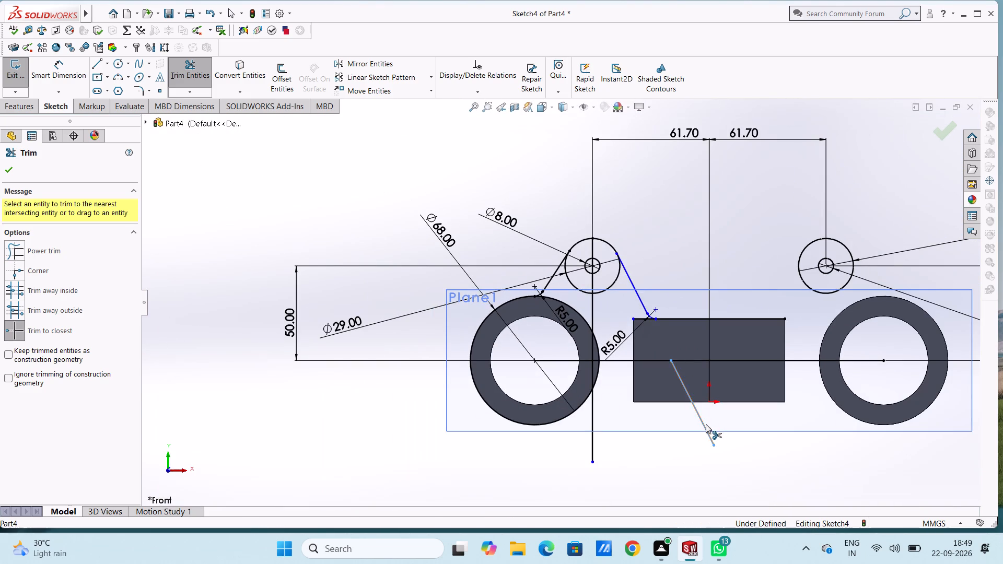
key(Escape)
key(Escape)
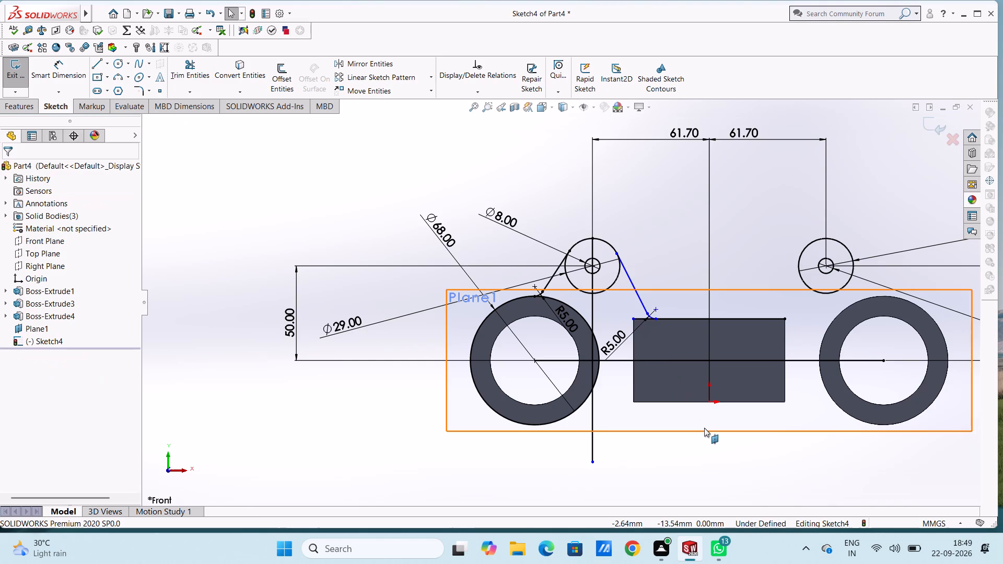
Draw a horizontal line from the block's lower-left corner into the left ring, continued by a vertical line about 46 mm up to its outer circle.
scroll(680, 433, down, 4)
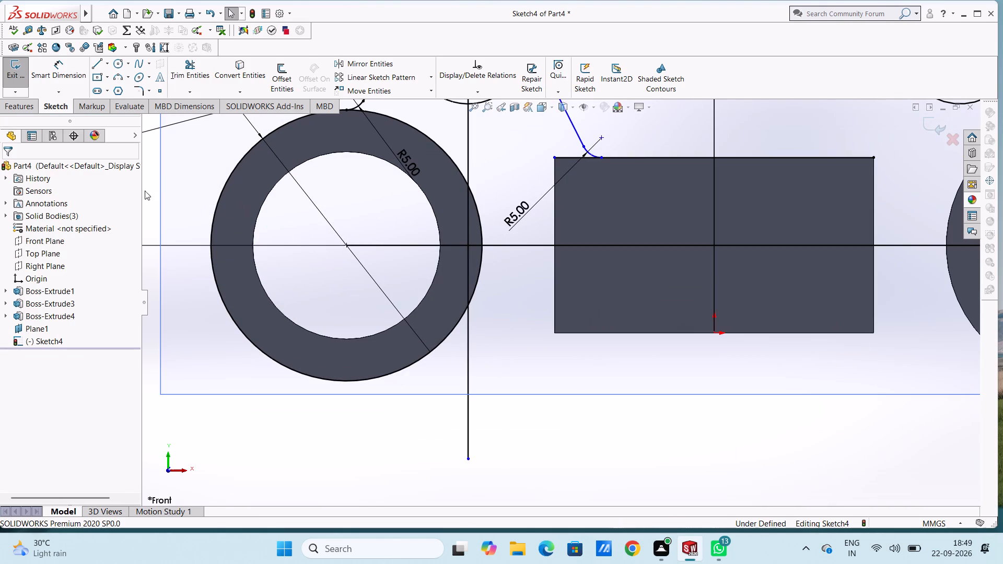
click(98, 65)
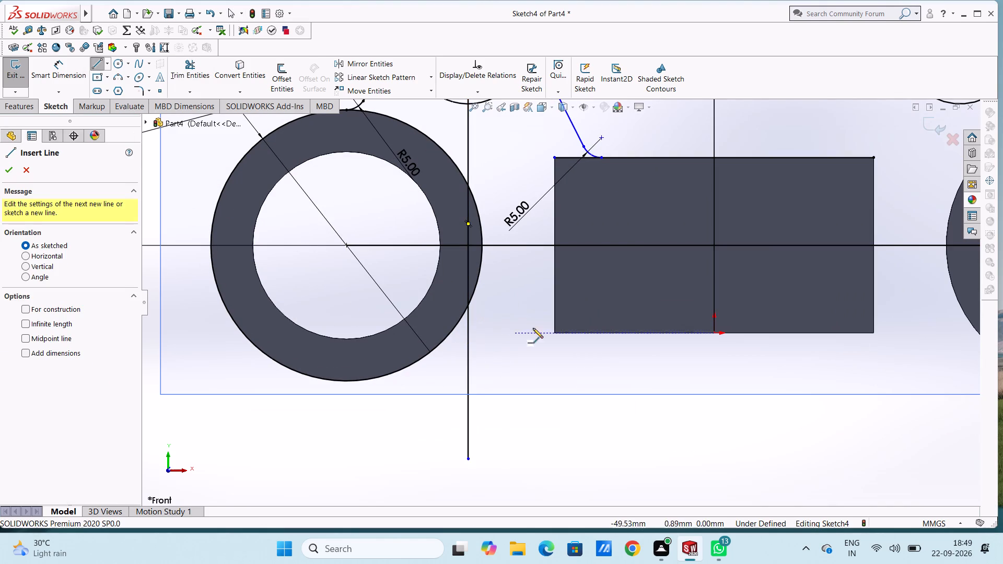
click(555, 332)
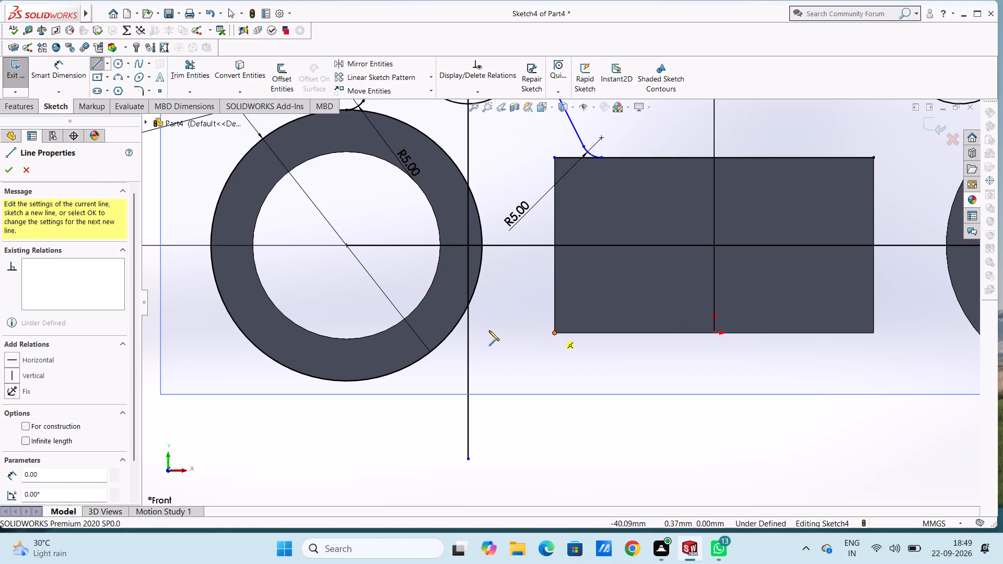
click(441, 334)
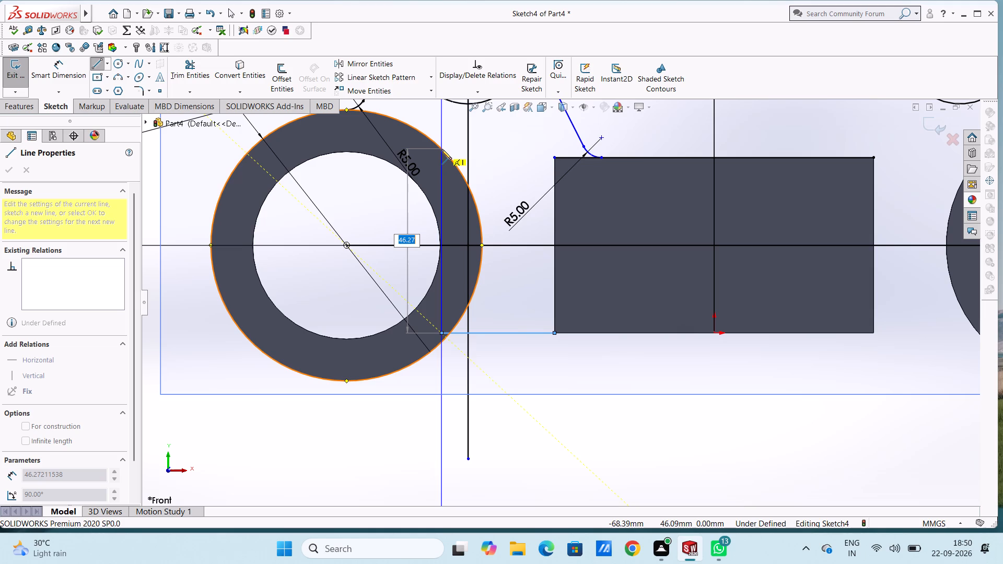
click(441, 149)
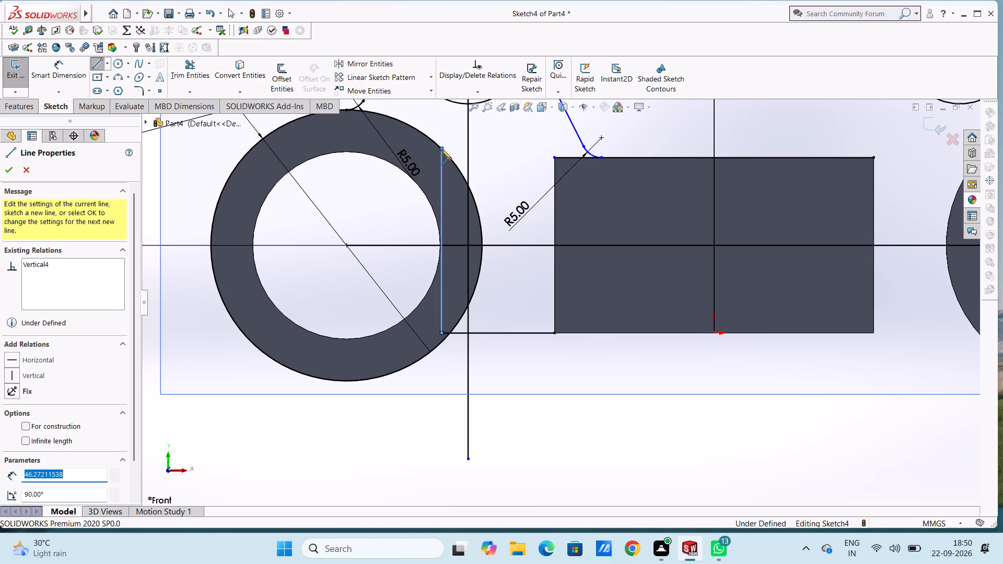
key(Escape)
key(Escape)
key(Escape)
scroll(441, 149, up, 4)
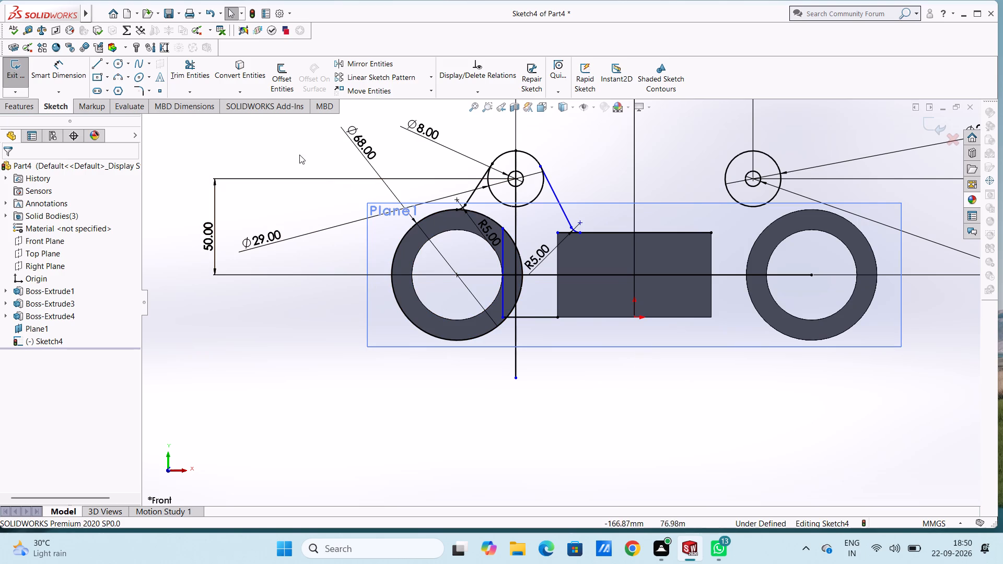
Trim the far-side portion of the left ring's 68 mm circle and the vertical centreline between the tops of the 29 mm and 8 mm circles.
click(191, 68)
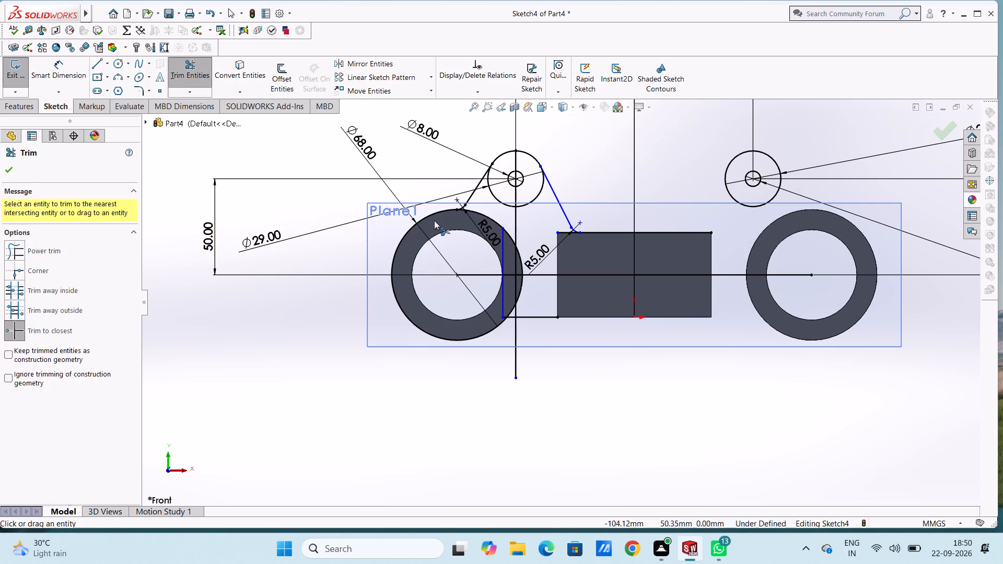
click(439, 210)
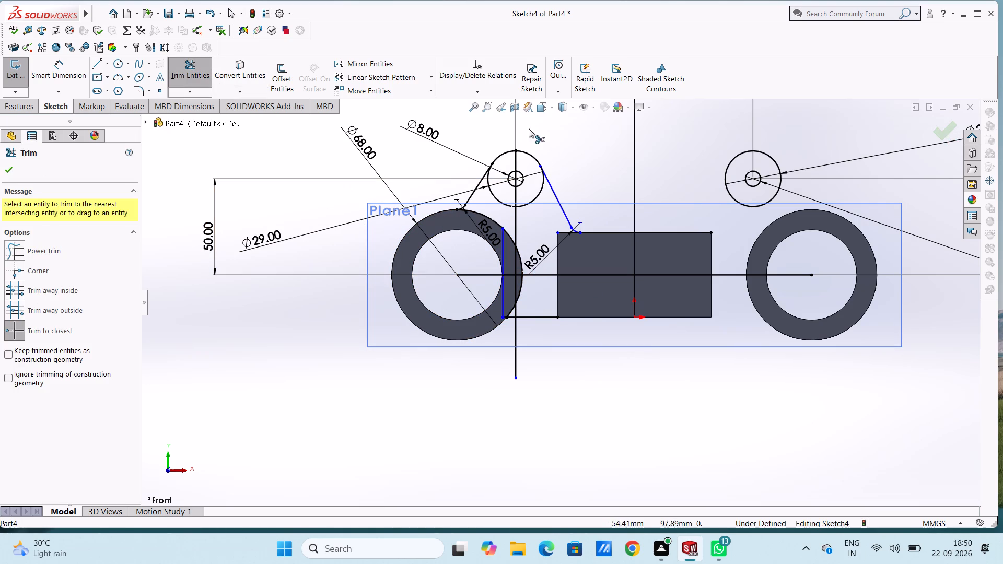
click(518, 162)
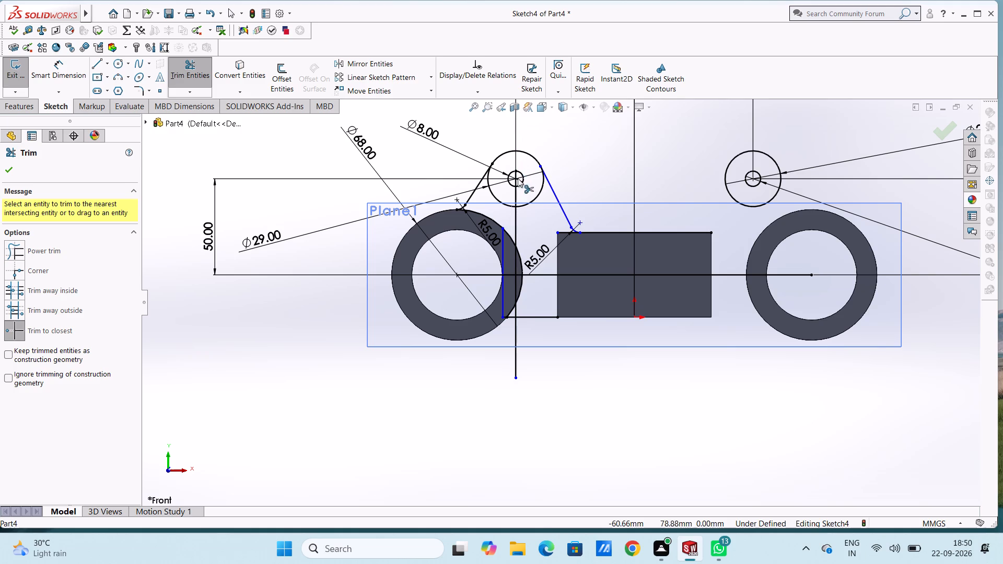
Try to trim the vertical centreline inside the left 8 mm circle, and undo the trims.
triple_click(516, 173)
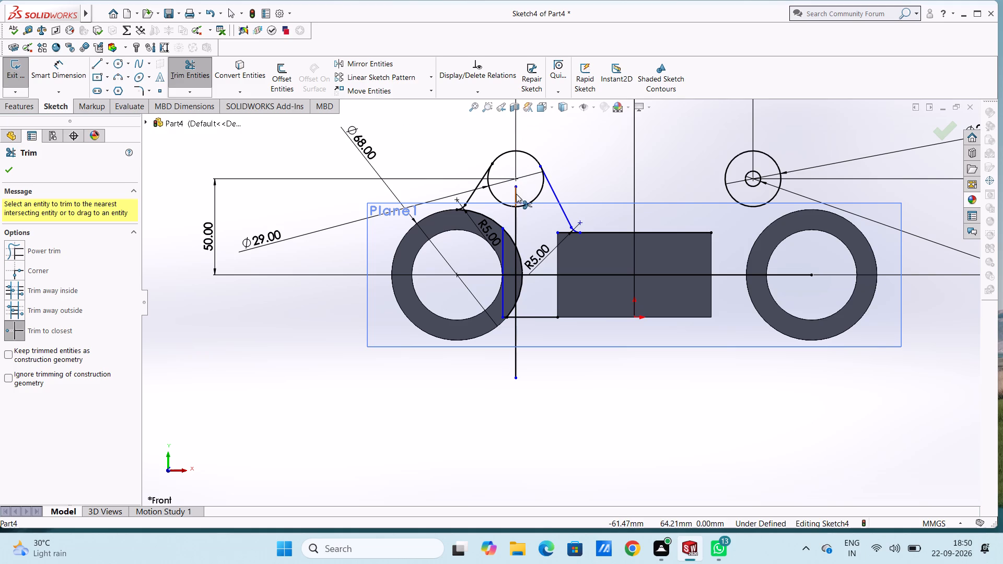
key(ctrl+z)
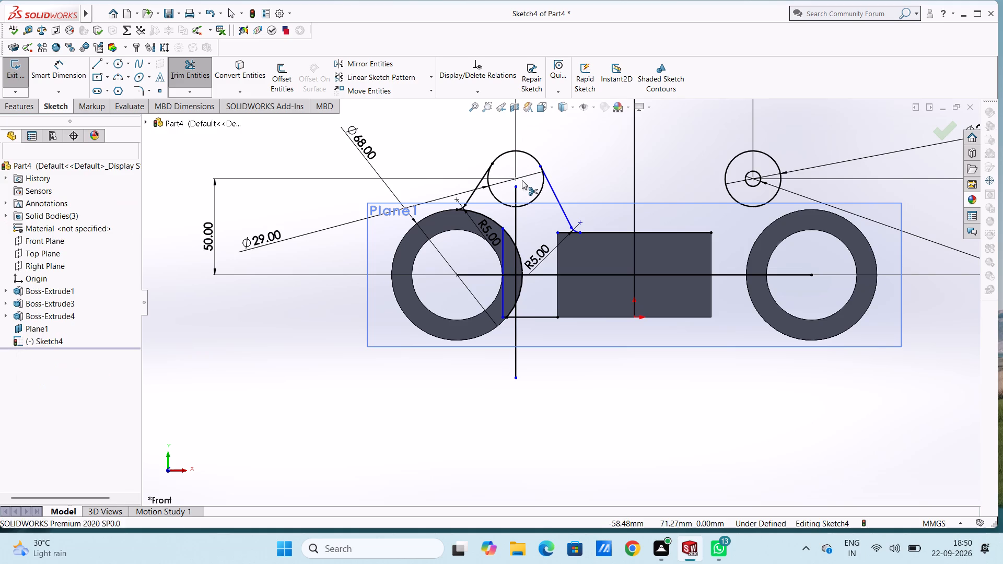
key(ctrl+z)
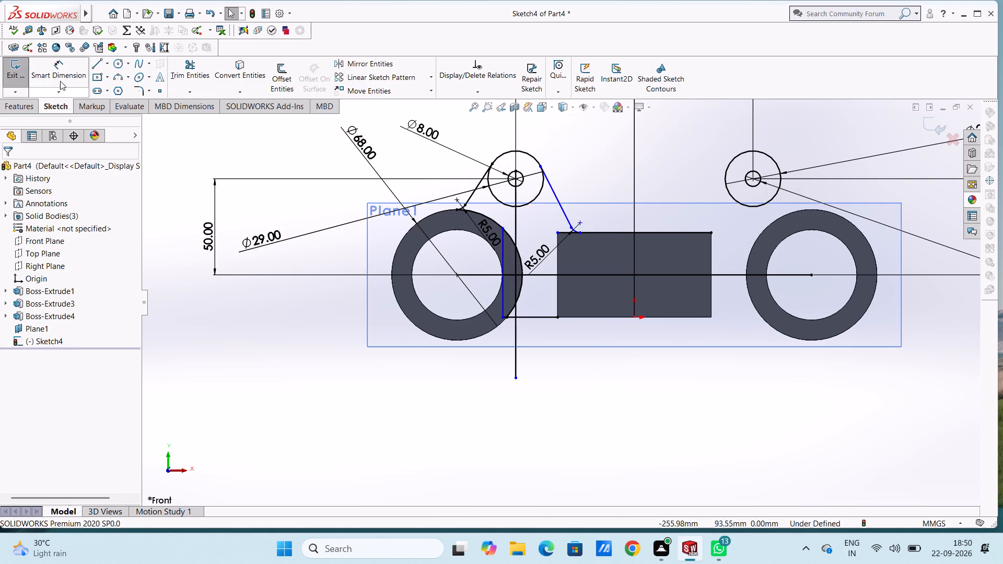
Trim the vertical centreline from inside the left 8 mm circle down to the horizontal centreline within the left ring.
click(194, 63)
scroll(533, 190, down, 4)
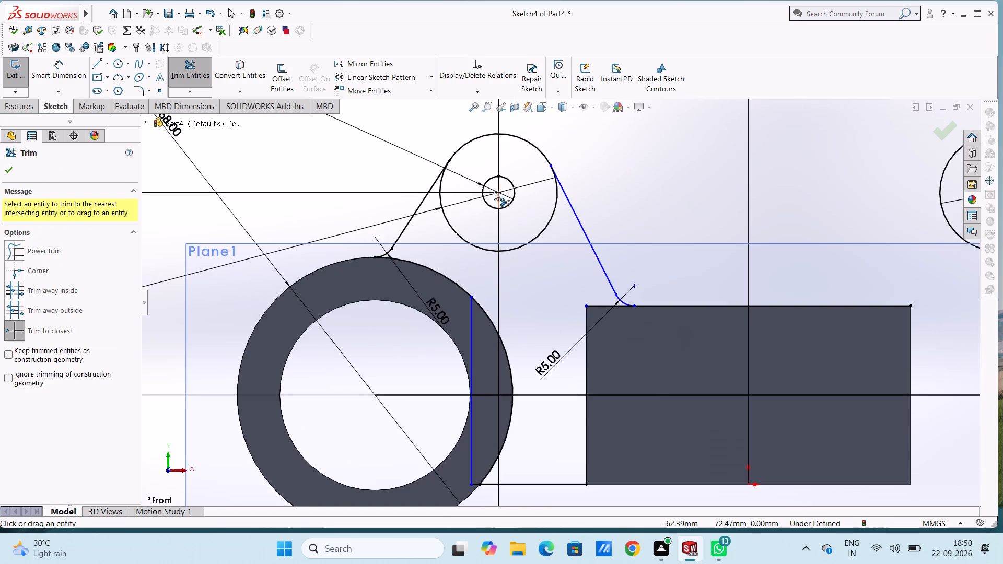
click(498, 183)
click(498, 183)
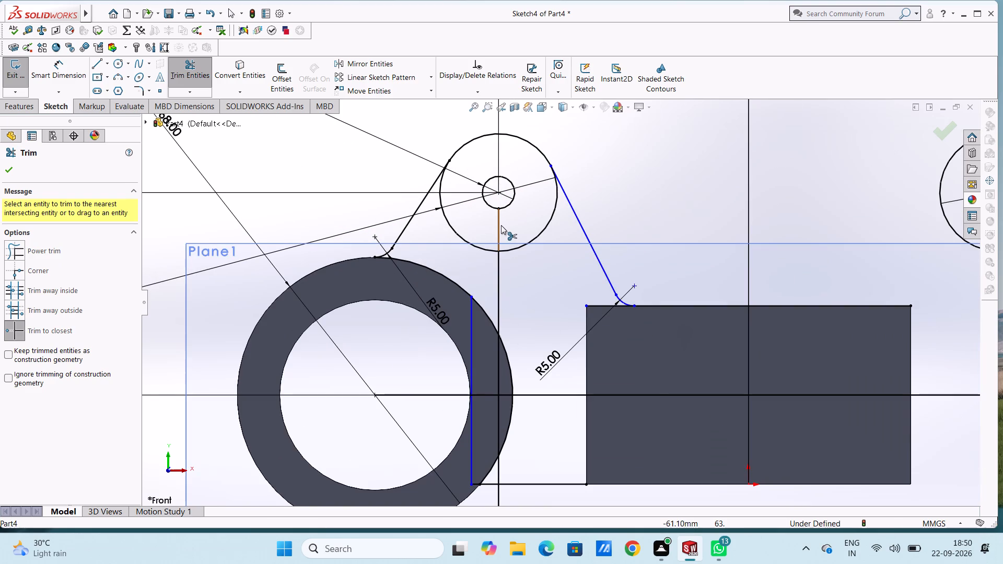
click(499, 224)
click(499, 267)
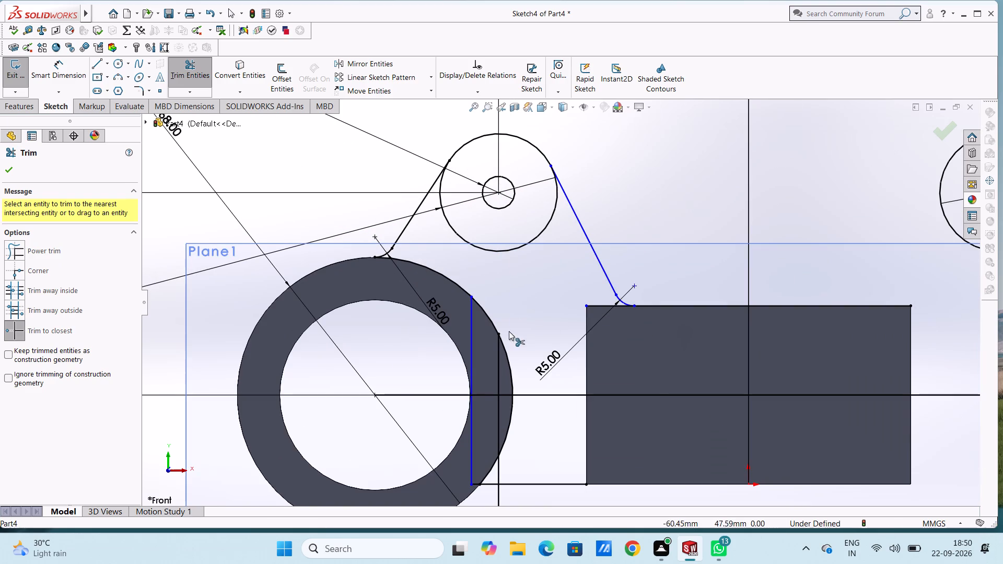
click(498, 357)
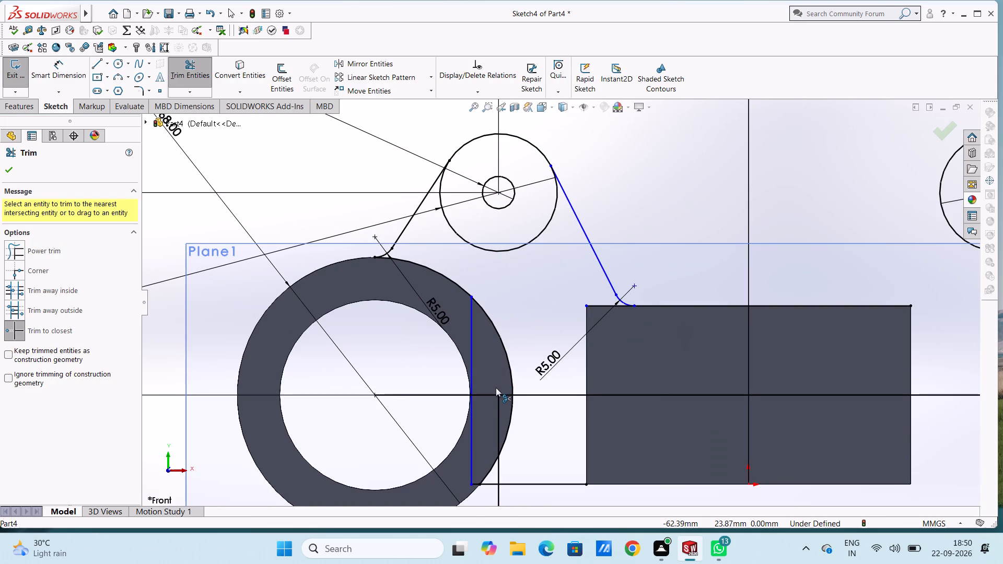
Trim the horizontal centreline portions inside the left ring, from its centre to its outer circle.
click(492, 393)
click(500, 399)
click(502, 394)
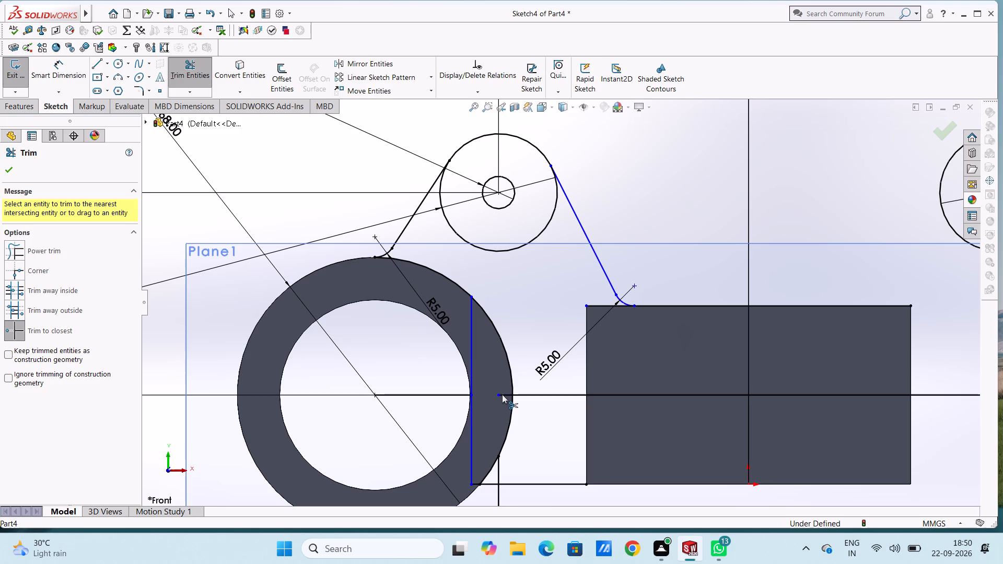
click(423, 394)
Trim the rest of the left vertical centreline, from the ring's outer circle down past the bottom connecting line.
scroll(423, 394, up, 3)
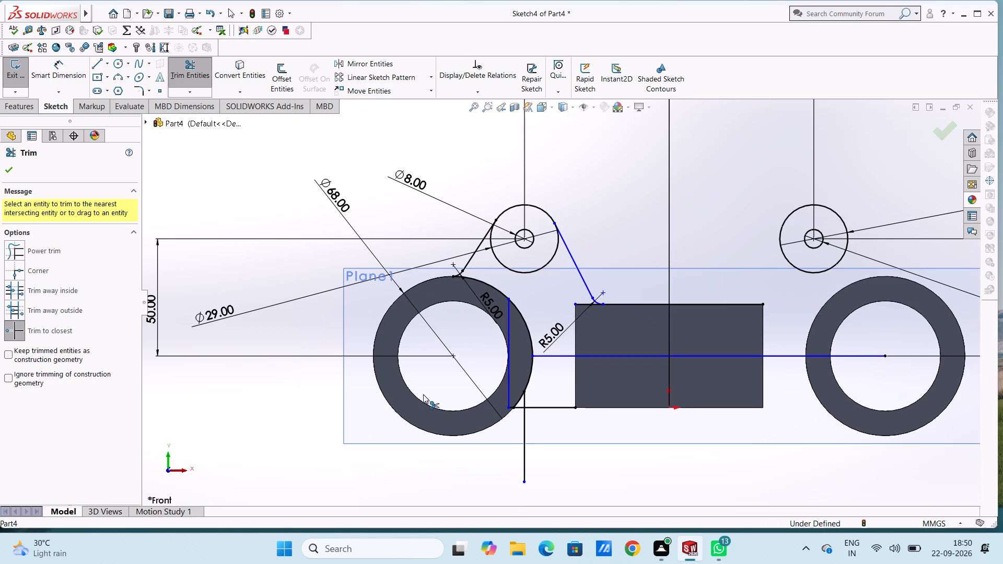
scroll(547, 429, down, 5)
scroll(520, 387, down, 4)
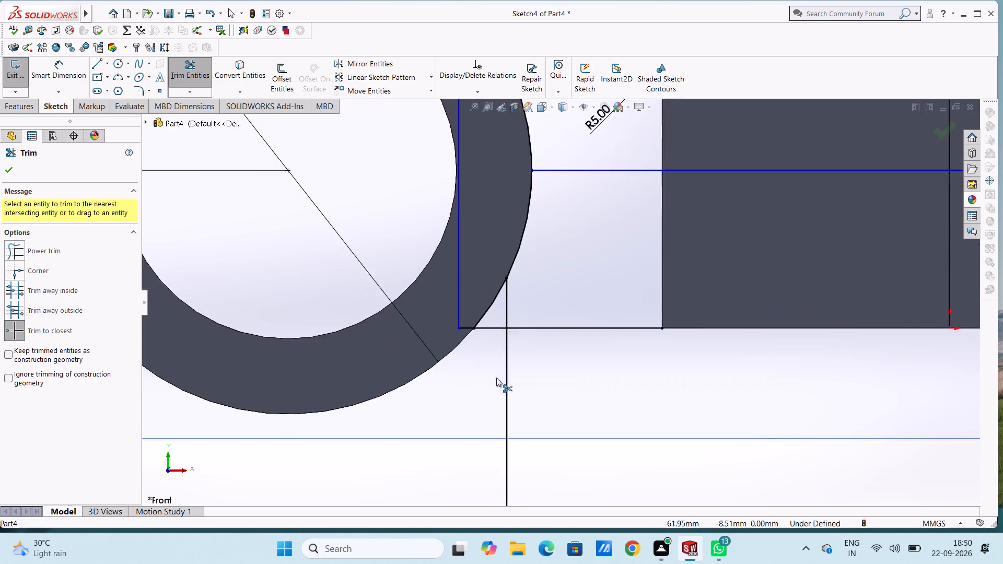
scroll(465, 303, down, 9)
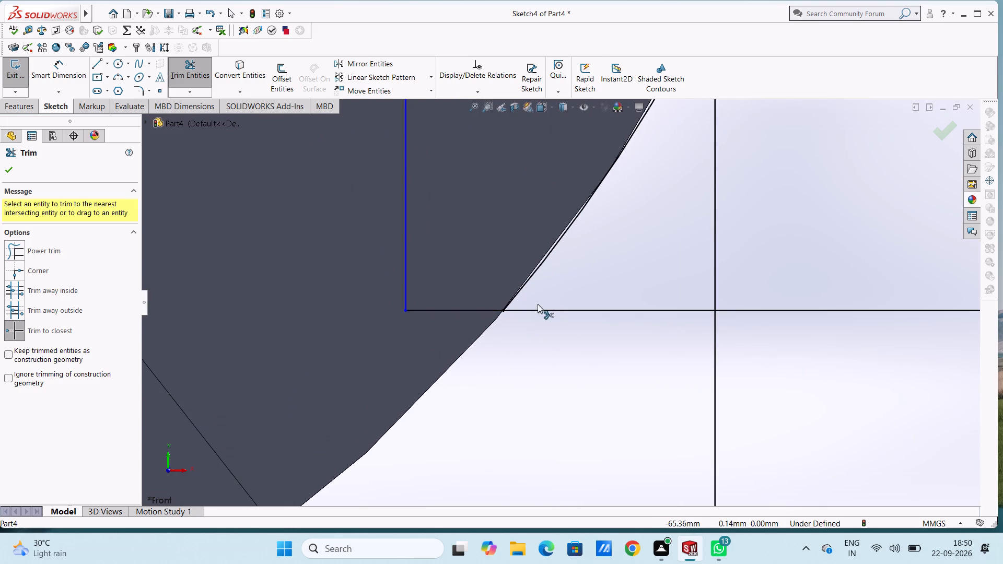
click(714, 222)
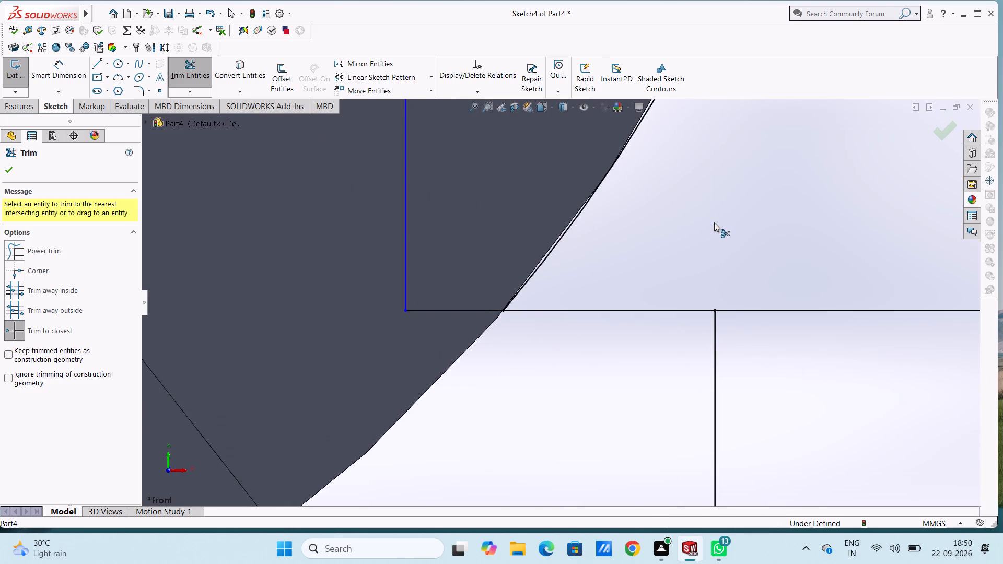
scroll(714, 222, up, 8)
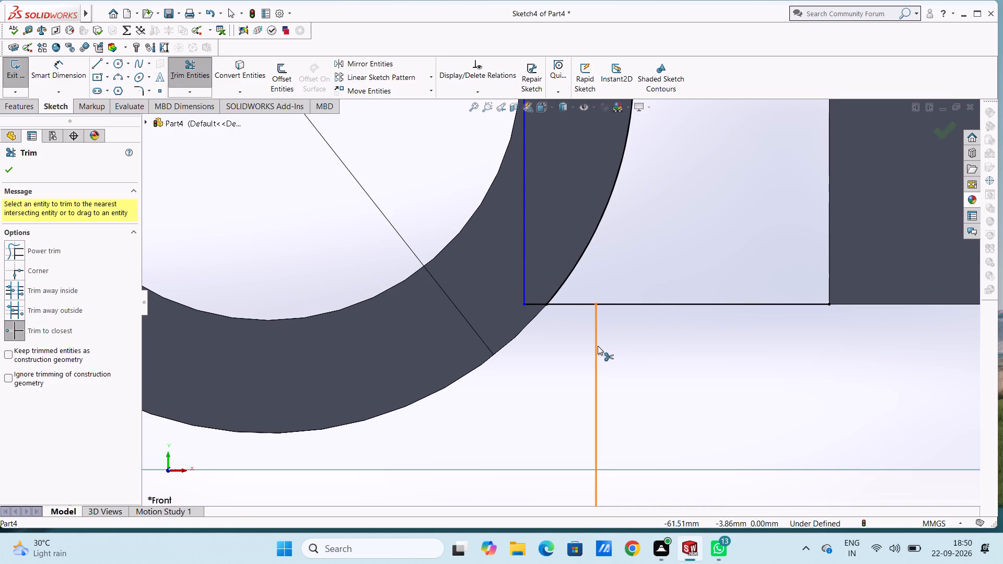
click(598, 346)
Trim the vertical line inside the left ring, the remaining horizontal centreline across the block, and the bottom line's stub inside the ring.
scroll(598, 346, up, 13)
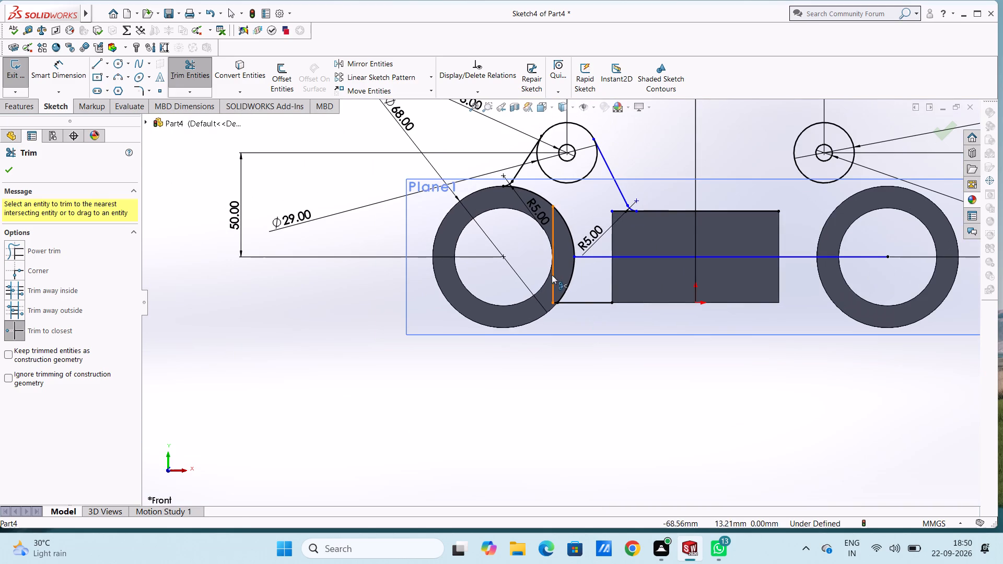
click(552, 279)
click(586, 258)
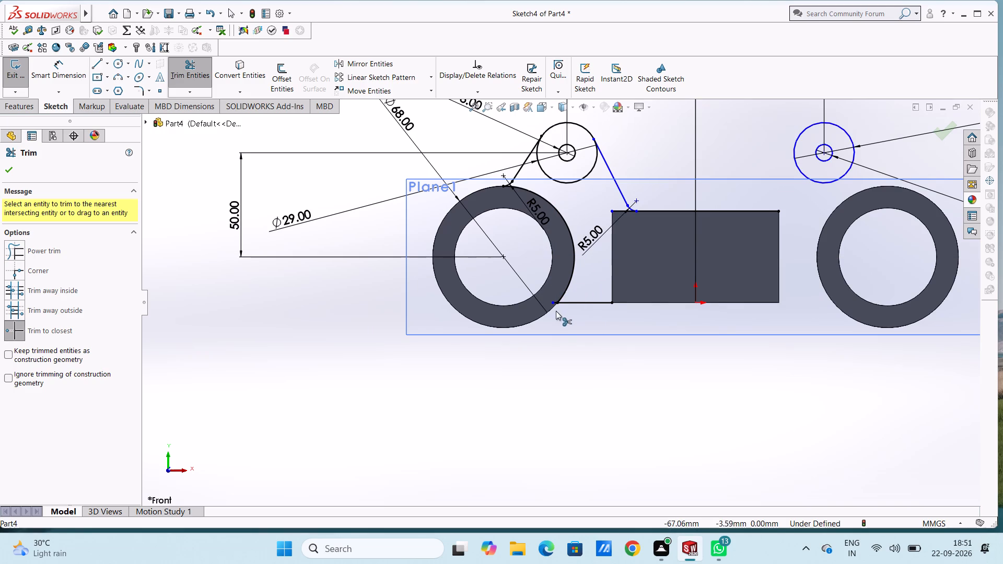
scroll(557, 322, down, 5)
scroll(562, 273, down, 3)
click(549, 281)
scroll(549, 281, up, 3)
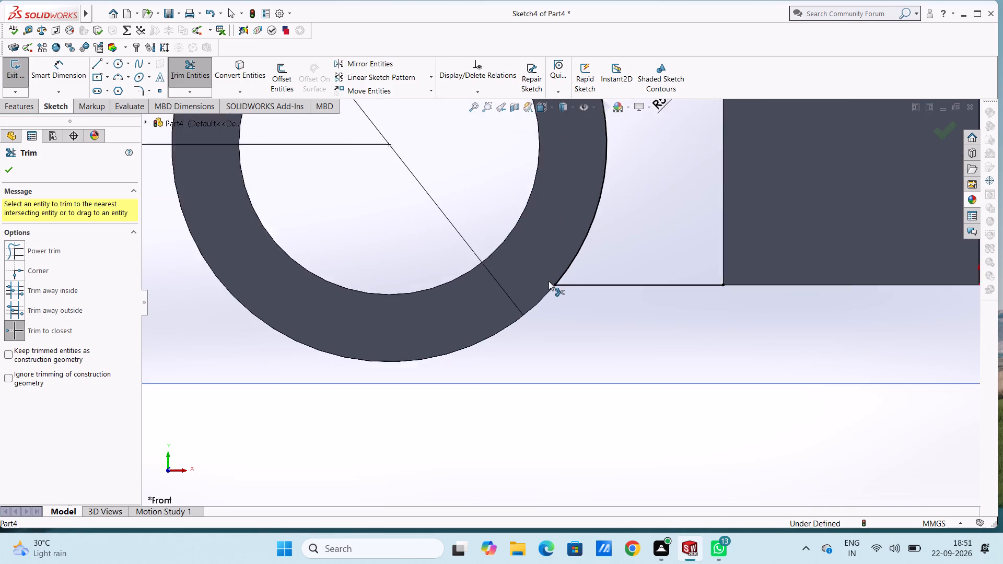
Trim the block's top sketch line from the R5 fillet's end to the far corner, and finish trimming.
scroll(549, 281, up, 8)
scroll(611, 231, down, 5)
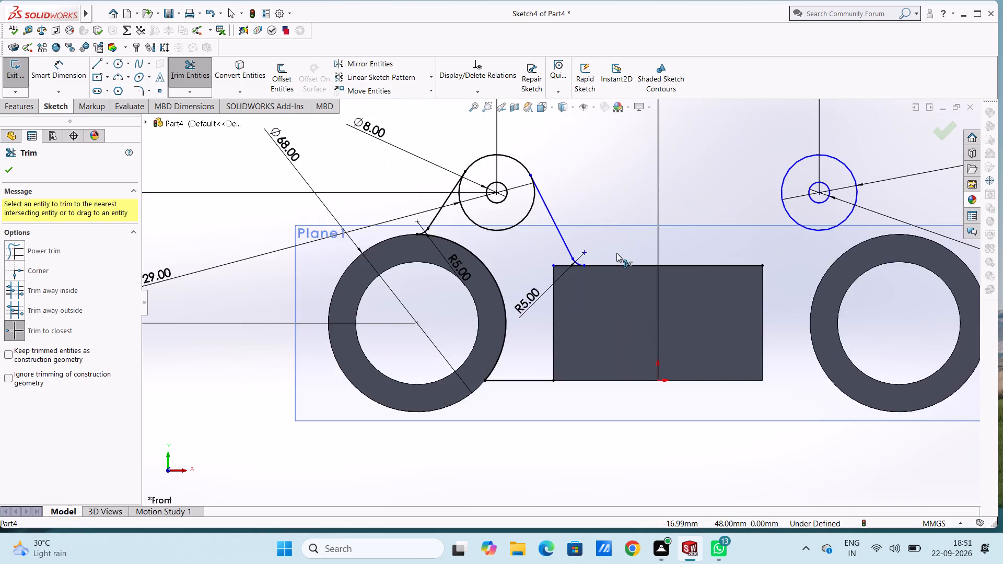
scroll(615, 254, down, 3)
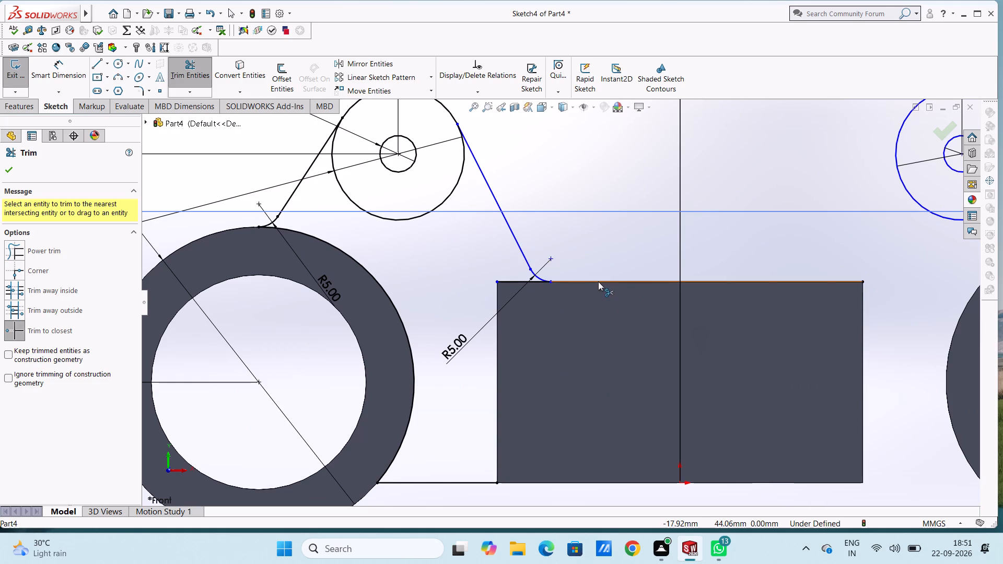
click(598, 281)
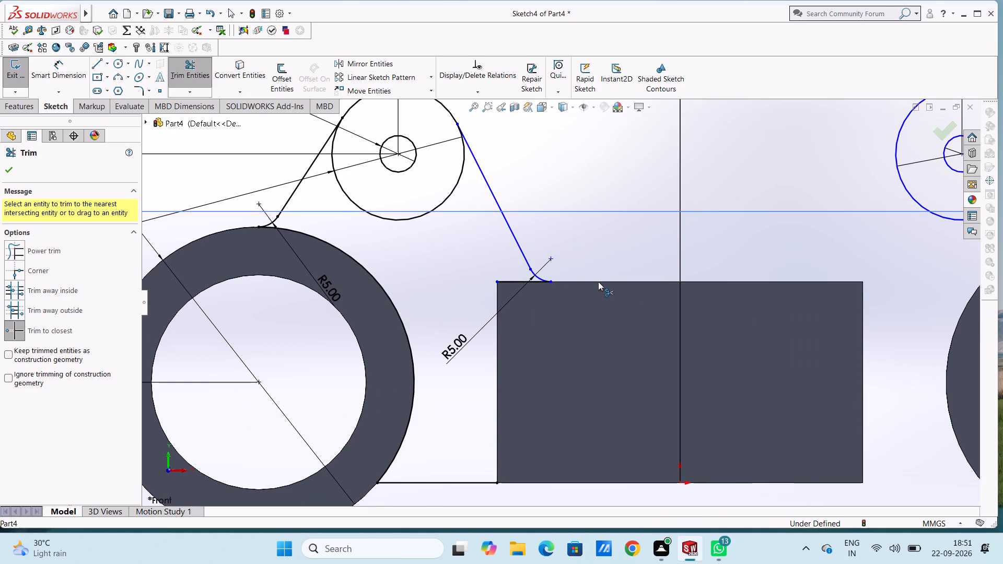
scroll(614, 289, up, 4)
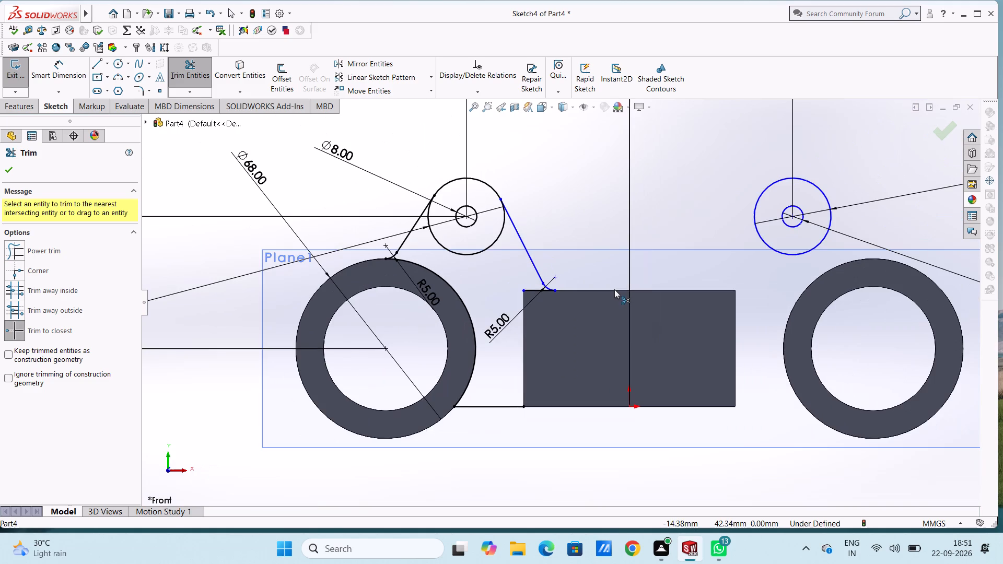
key(Escape)
key(Escape)
key(Escape)
scroll(614, 289, up, 3)
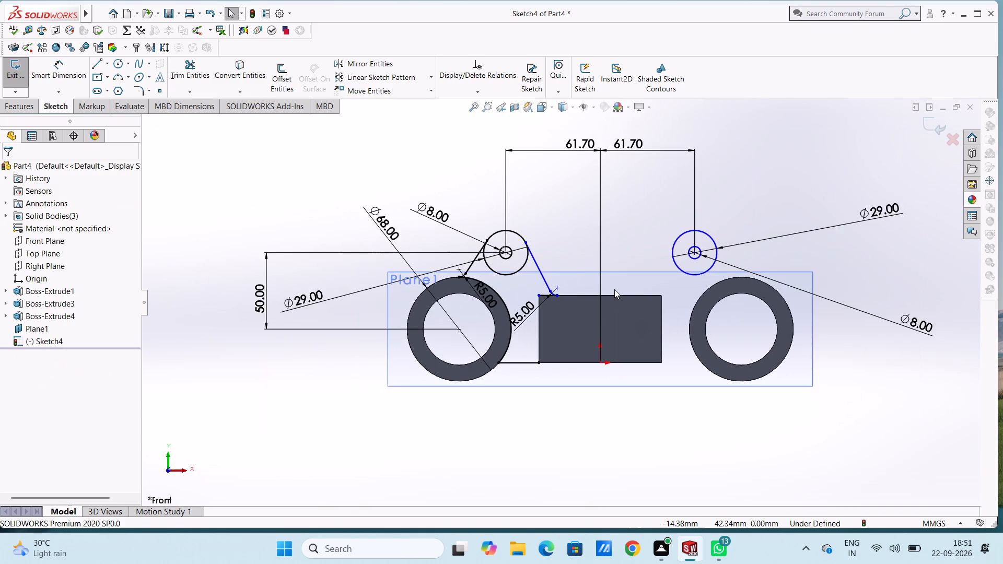
Draw a 44 mm vertical line from the midpoint of the block's top edge down to the origin.
click(100, 64)
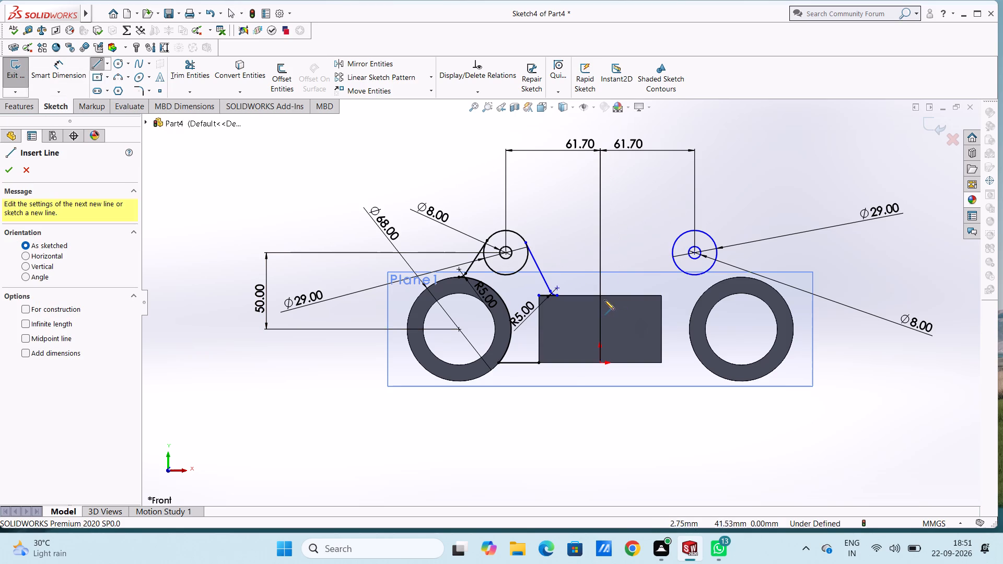
drag(599, 294, 601, 300)
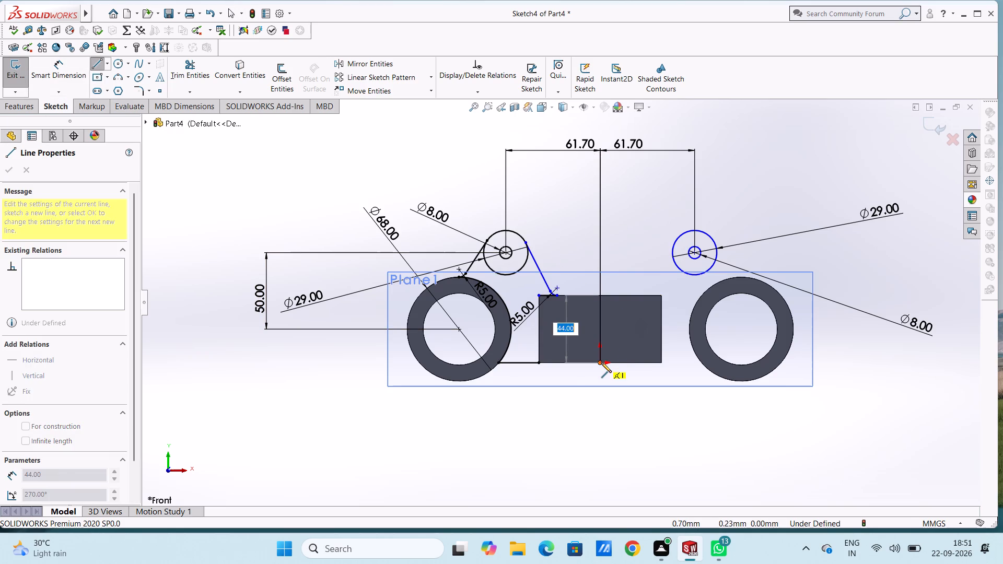
click(601, 362)
key(Escape)
key(Escape)
key(Escape)
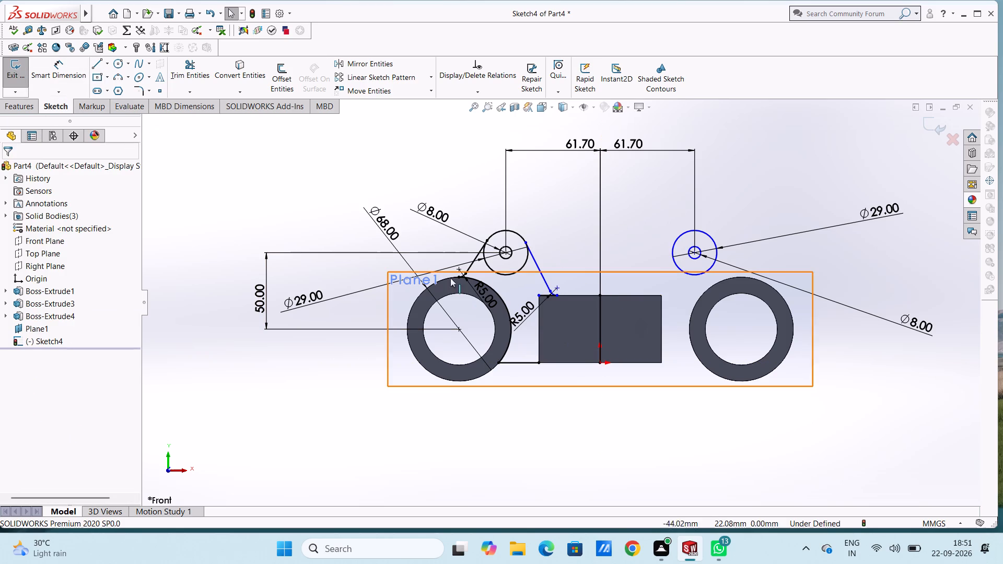
Mirror the left arm profile, including its 29 mm circle, slanted lines, R5 fillets, ring arc, and top and bottom lines, about the block's vertical midline.
click(379, 65)
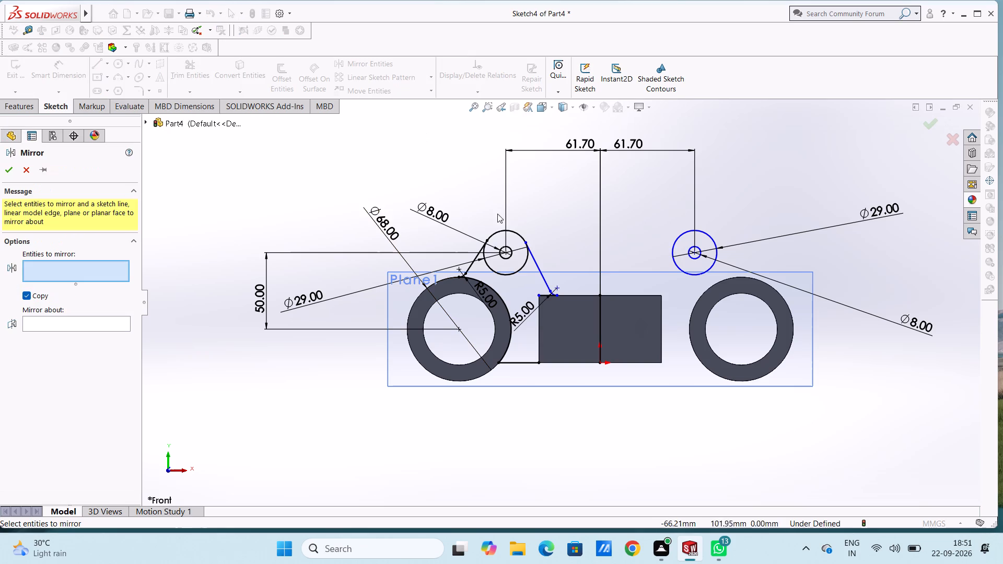
click(499, 233)
click(476, 256)
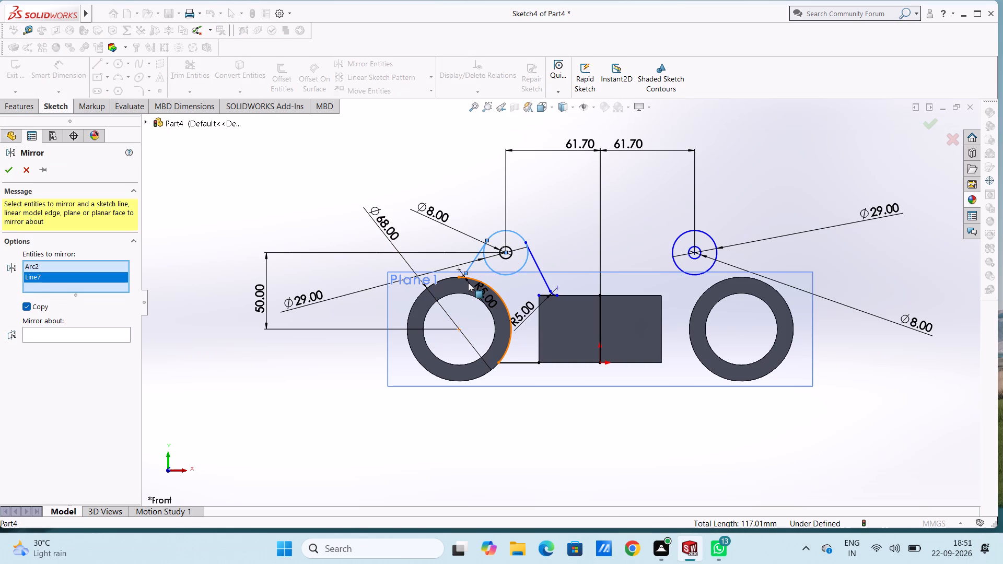
click(472, 278)
scroll(471, 275, down, 5)
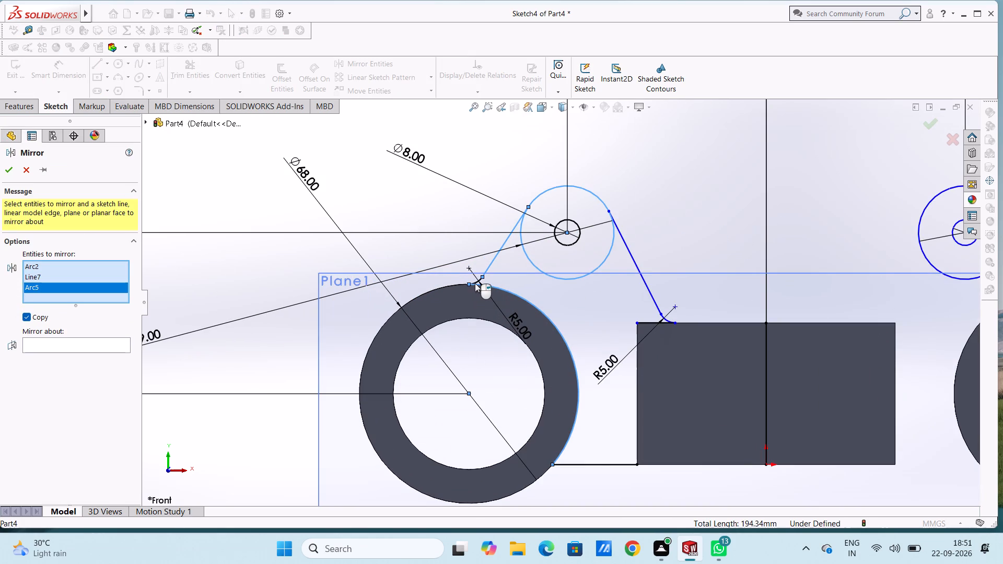
click(478, 280)
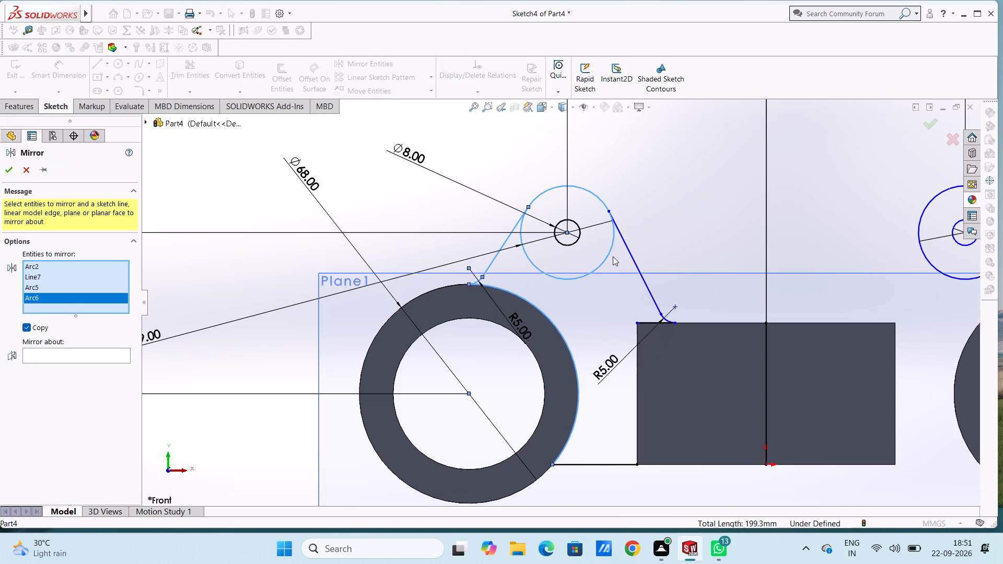
click(629, 250)
click(668, 320)
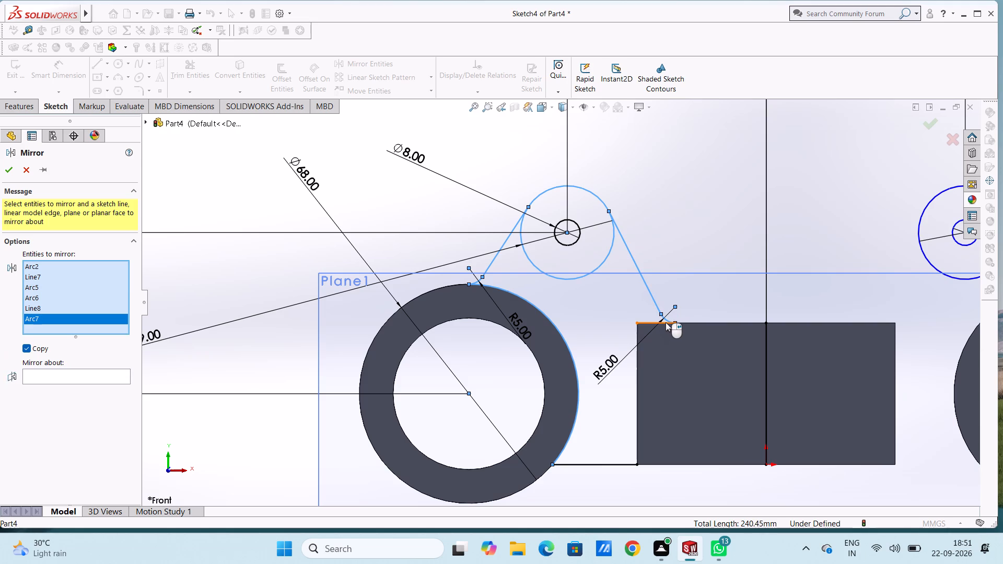
click(663, 324)
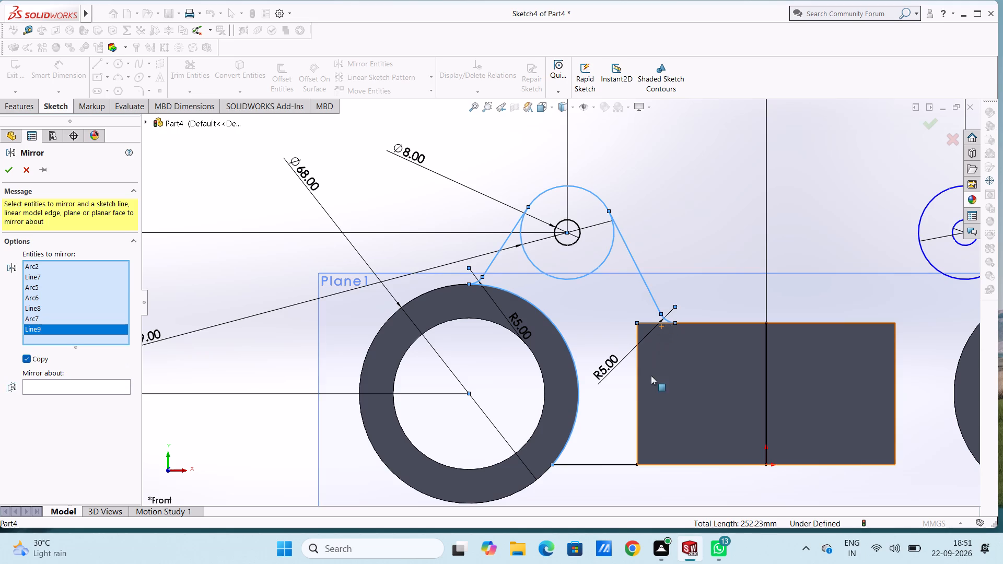
click(604, 465)
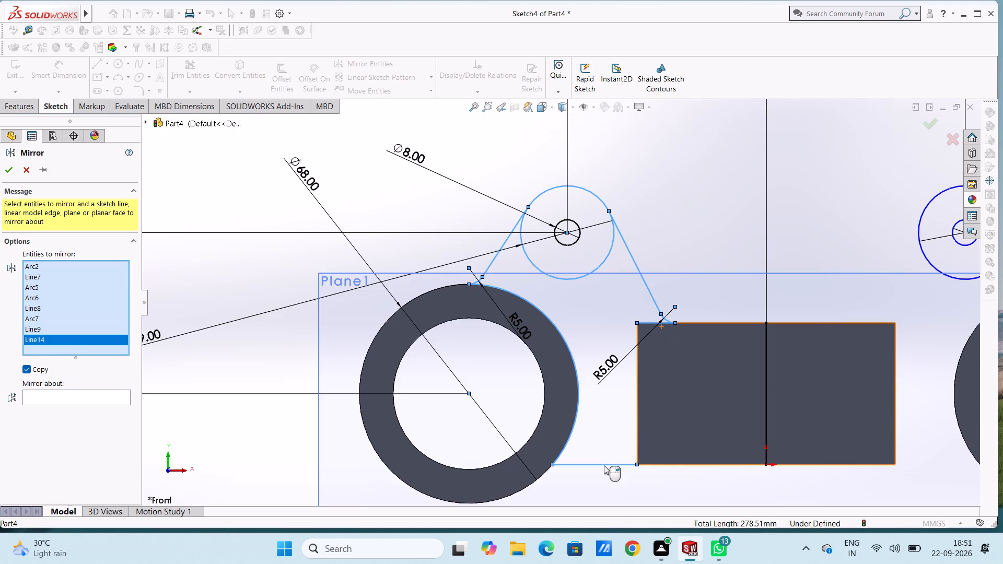
scroll(604, 465, up, 4)
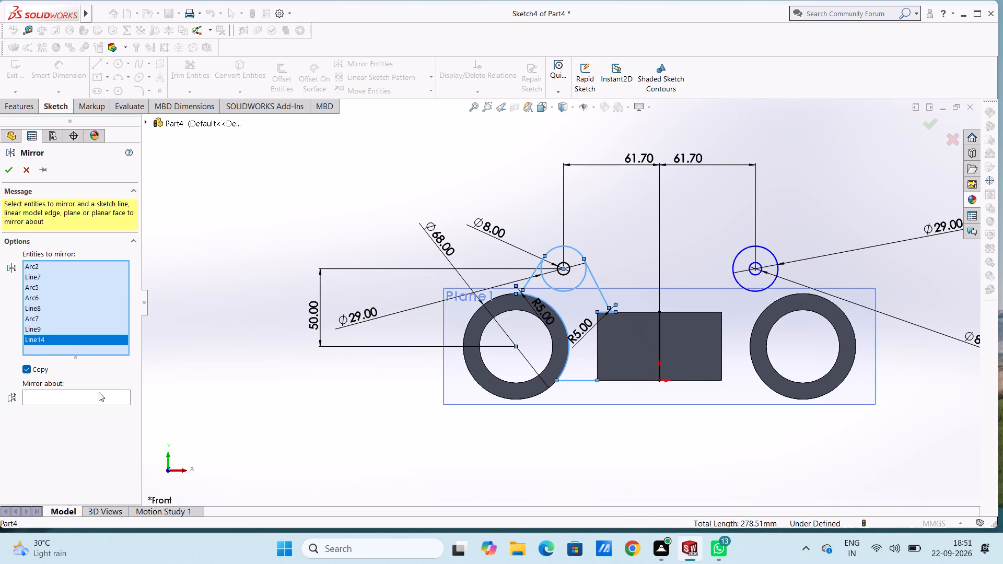
click(99, 395)
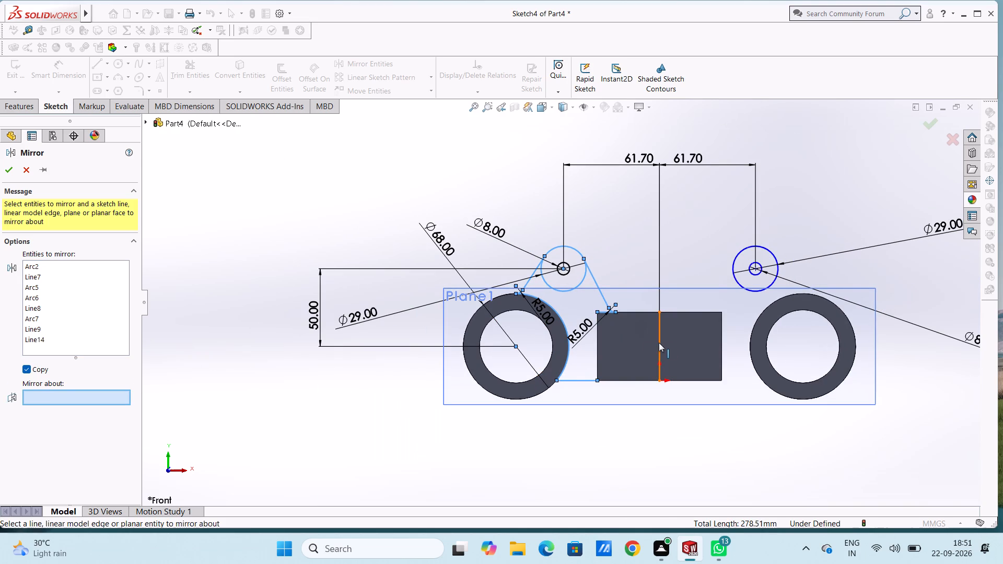
click(659, 343)
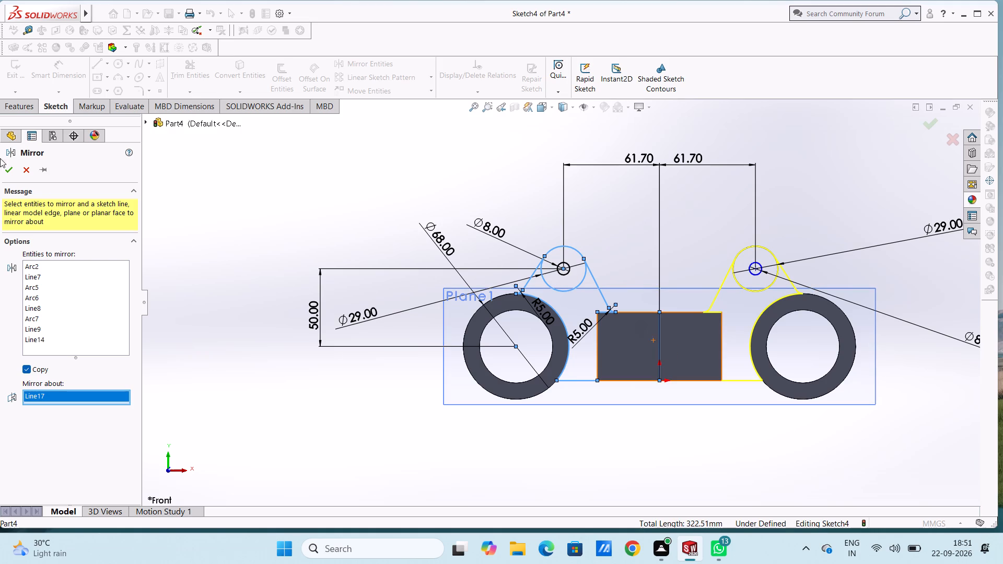
click(4, 175)
click(276, 200)
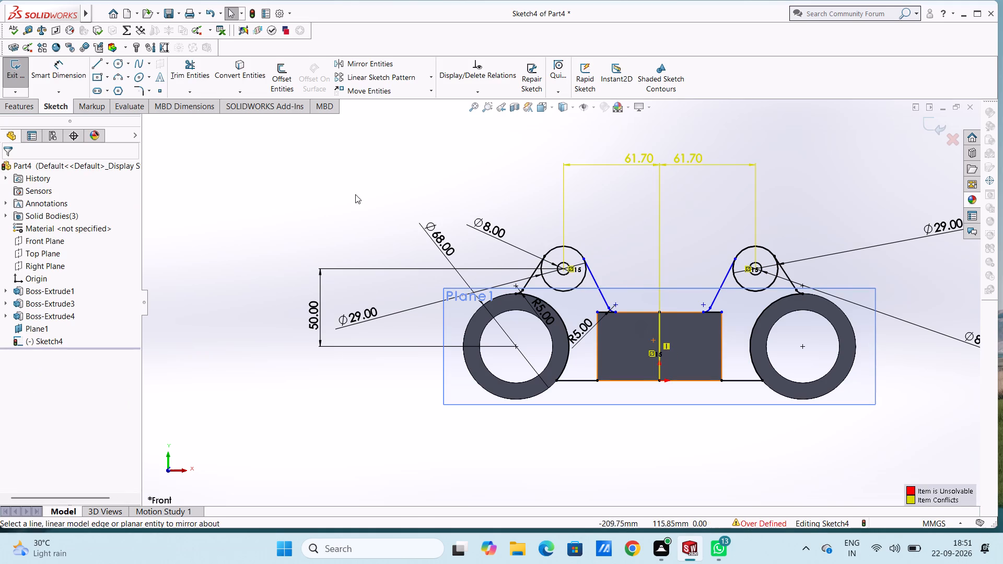
Draw a 44 mm vertical line along the block's left edge, from its upper corner to its lower corner.
click(100, 64)
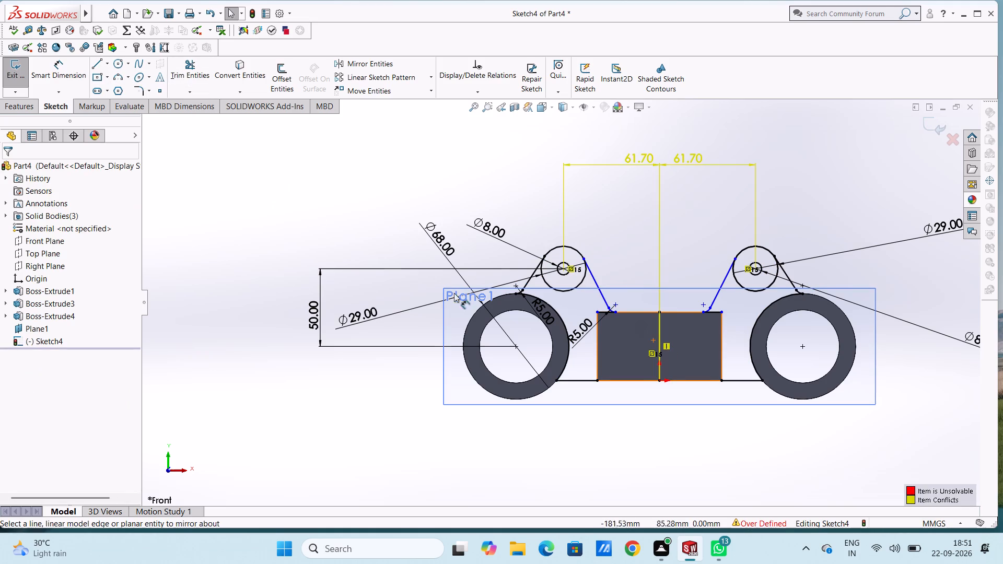
click(597, 310)
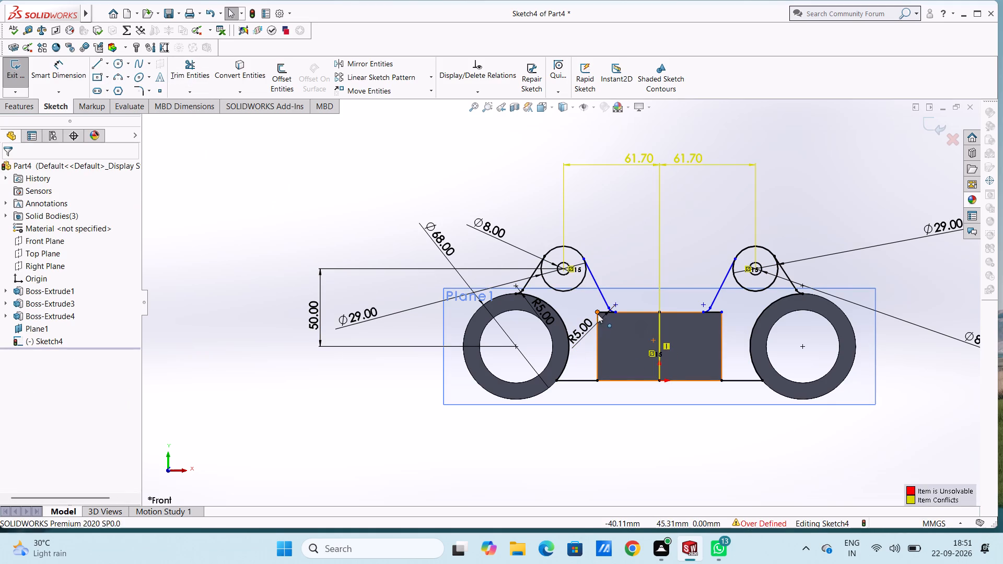
click(598, 380)
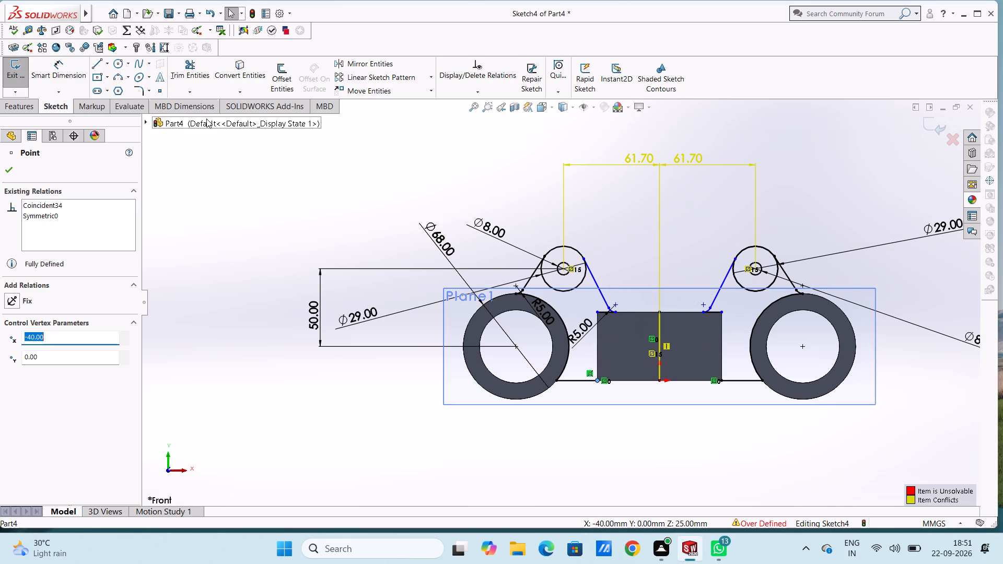
click(98, 65)
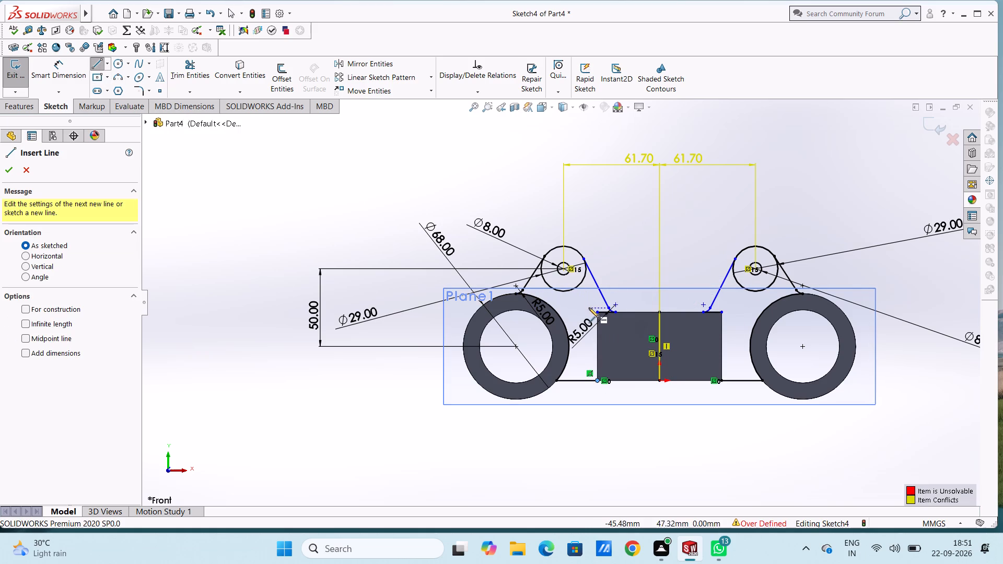
click(596, 312)
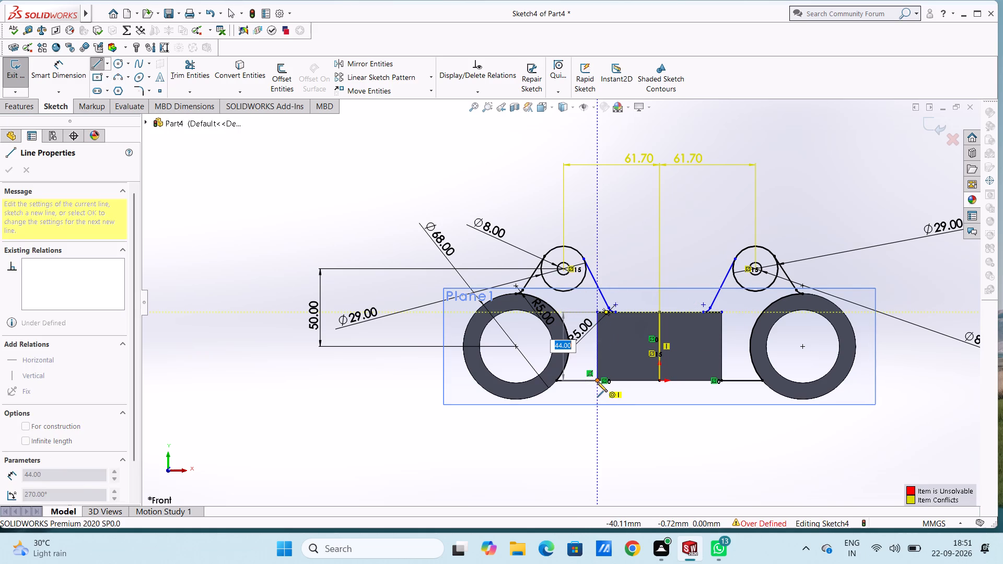
click(597, 382)
key(Escape)
key(Escape)
key(Escape)
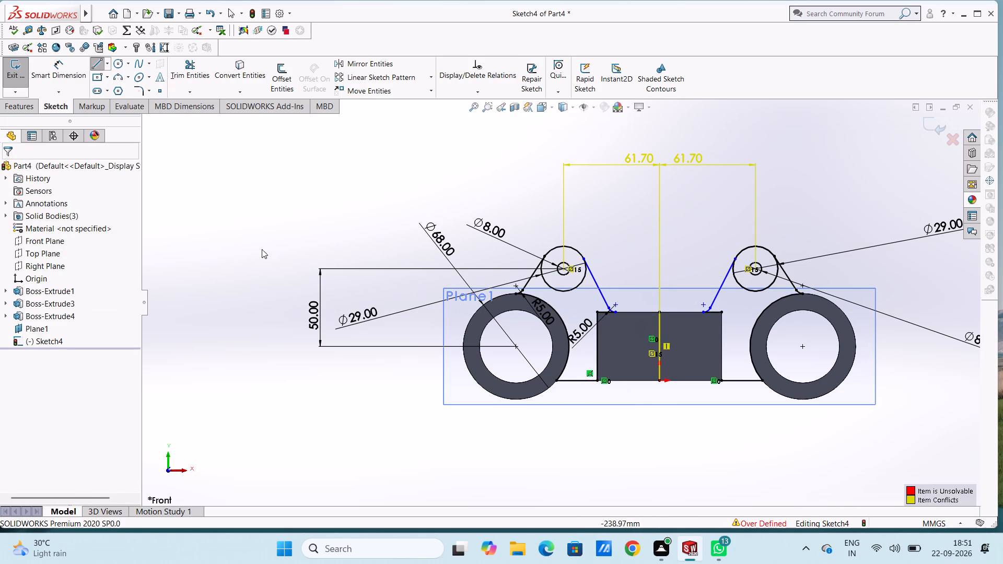
Draw a 44 mm vertical line along the block's right edge, from its upper corner to its lower corner.
click(100, 67)
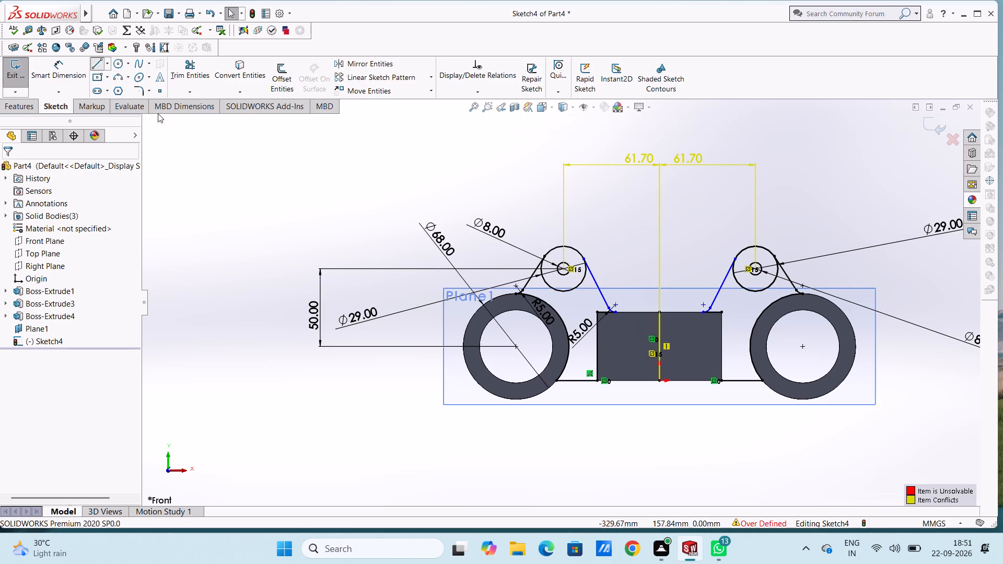
click(722, 312)
click(722, 380)
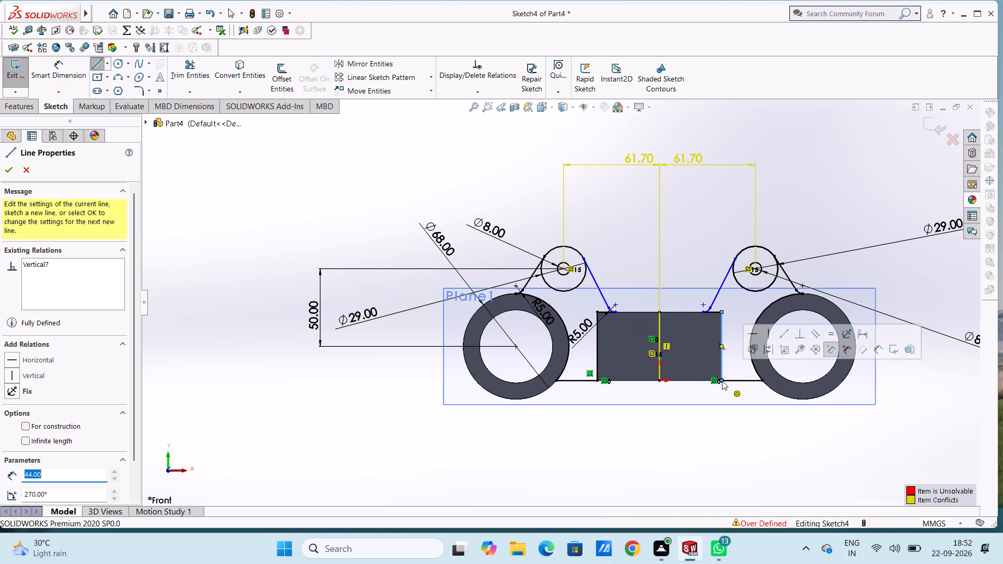
key(Escape)
key(Escape)
key(Escape)
key(Escape)
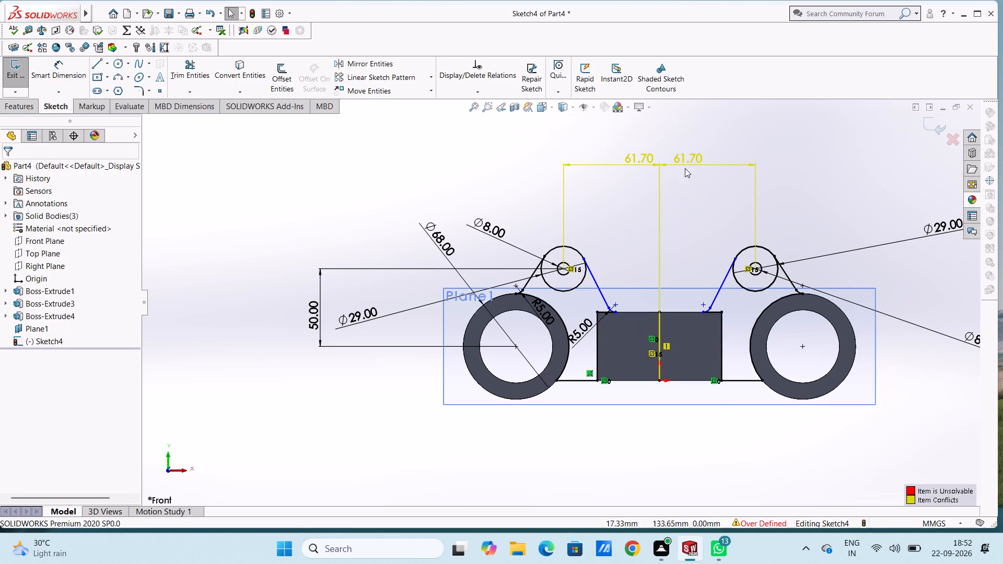
Delete the conflicting 61.70 mm dimension between the block's midline and the mirrored right circle.
click(685, 158)
key(Delete)
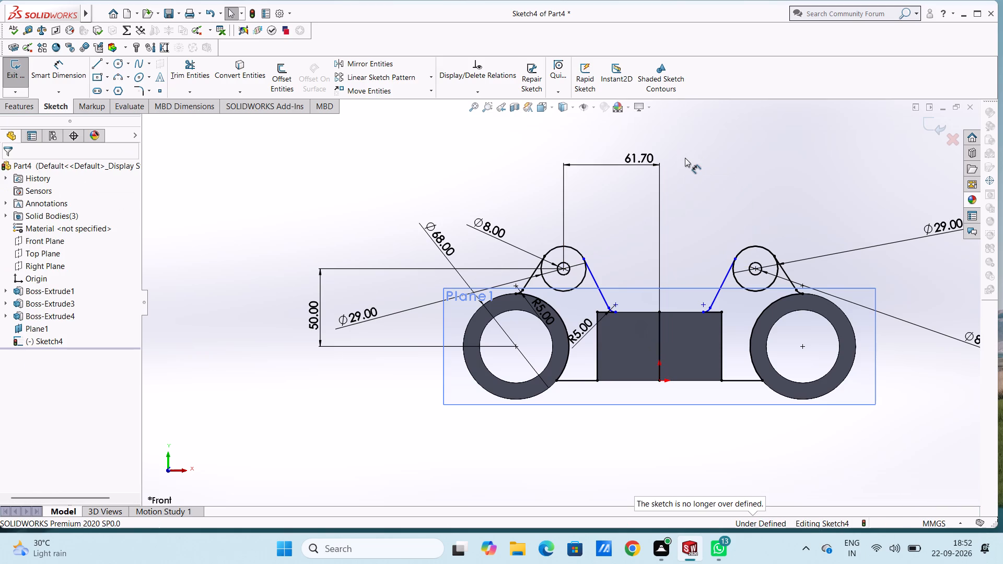
Trim away the lower arcs of both 29 mm circles between the slanted arm lines, and finish trimming.
scroll(685, 158, up, 3)
middle_drag(720, 175, 718, 185)
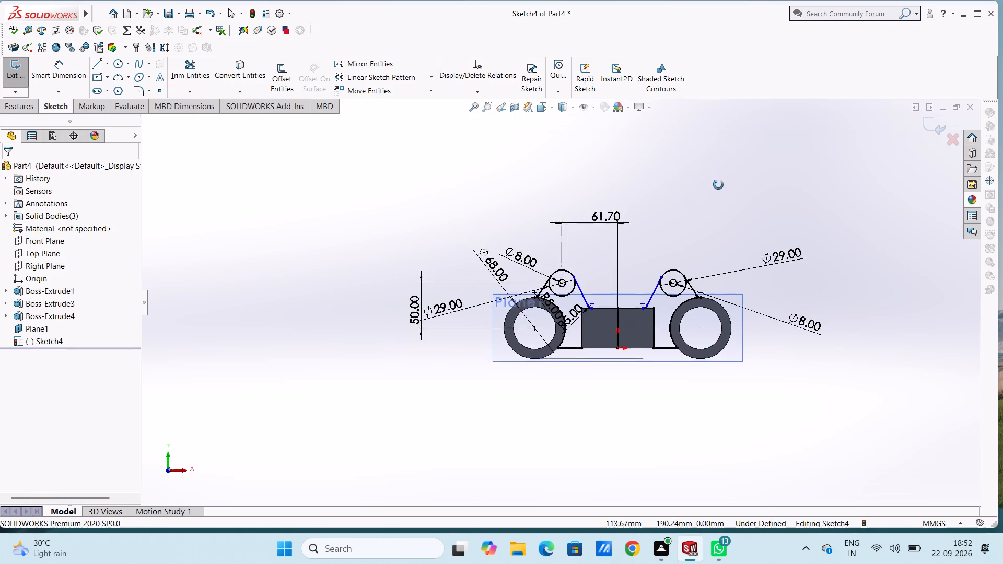
middle_drag(718, 185, 704, 322)
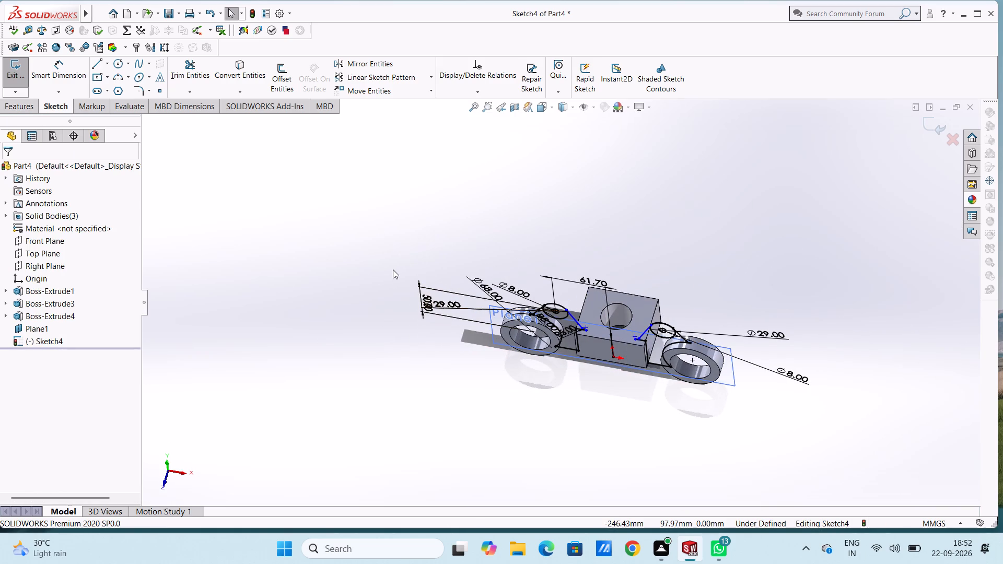
key(ctrl+3)
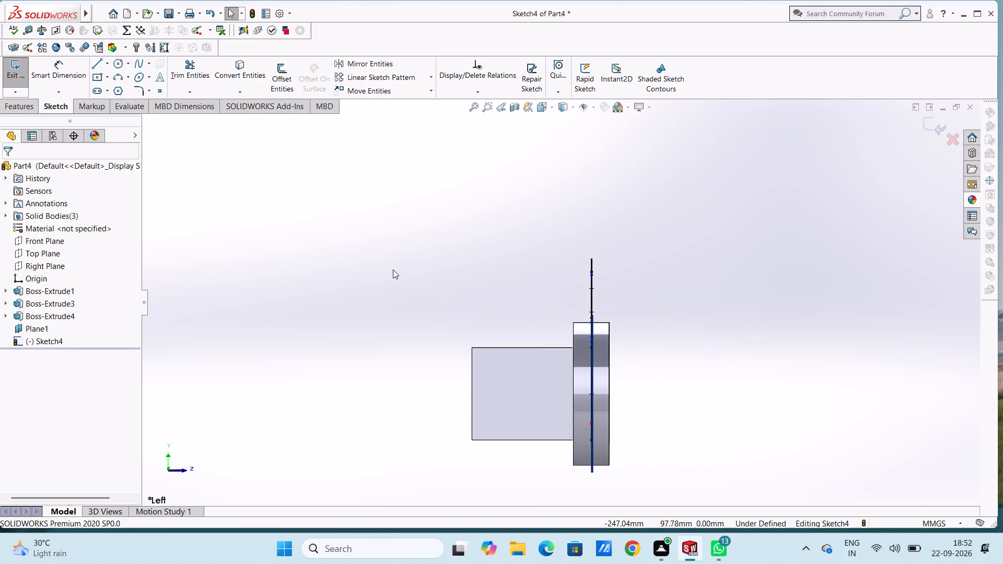
key(ctrl+1)
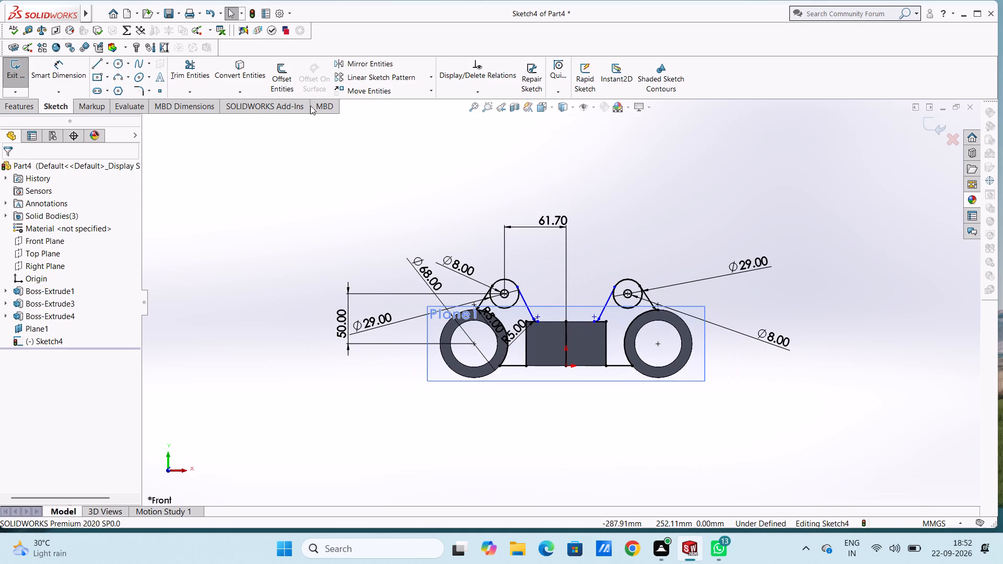
click(196, 74)
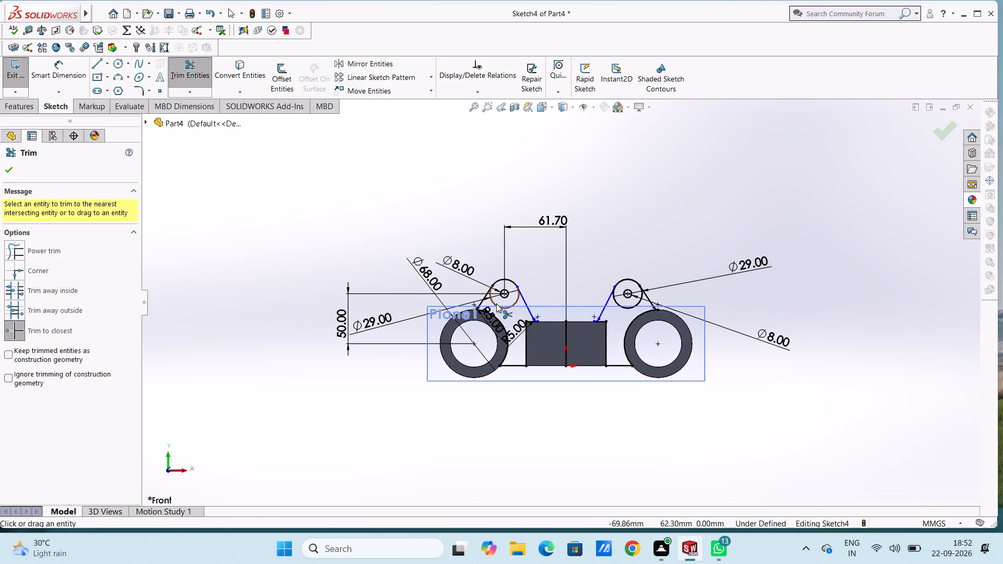
click(497, 304)
click(624, 308)
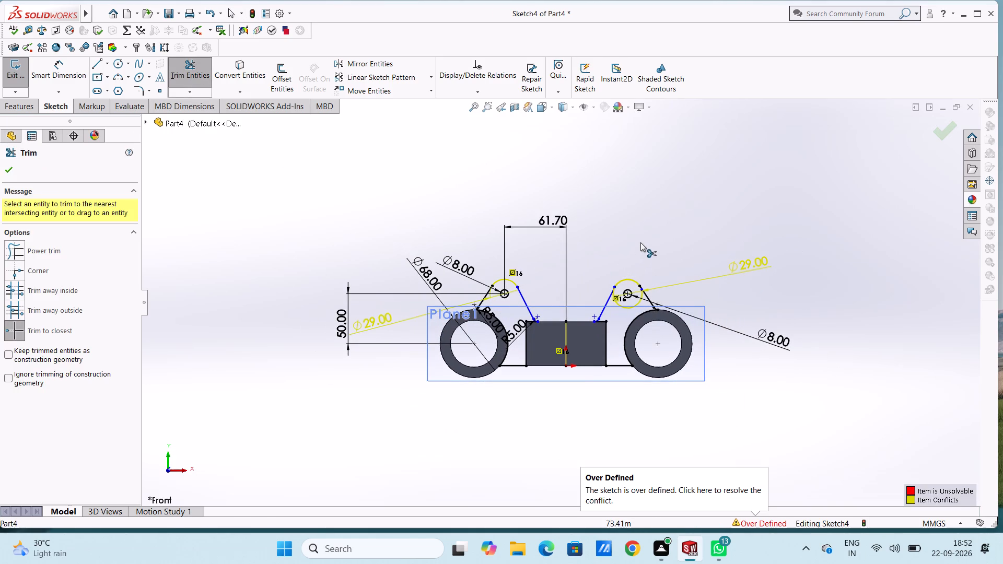
click(634, 307)
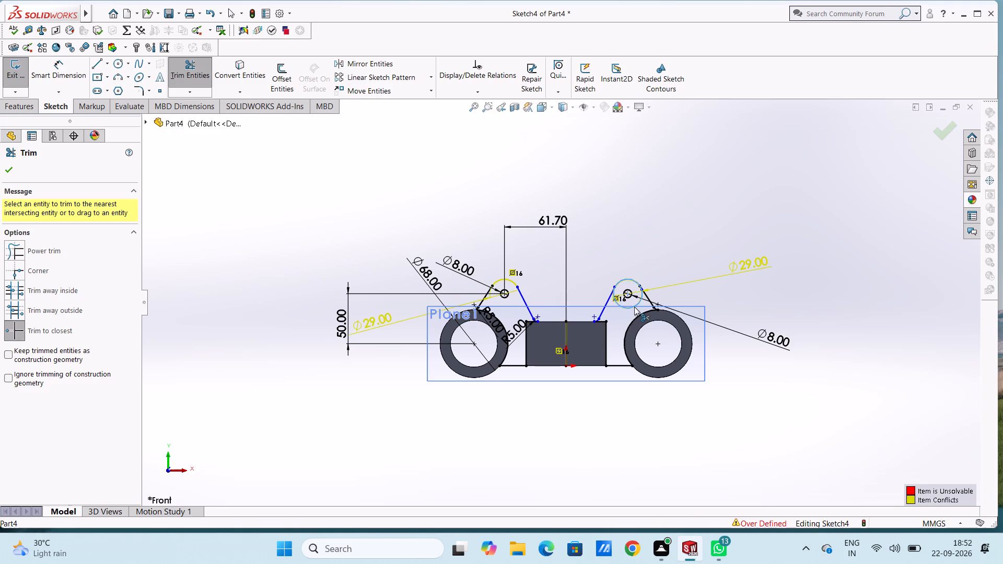
key(Escape)
key(Escape)
Delete the conflicting 29 mm diameter dimension on the mirrored right arc.
click(687, 279)
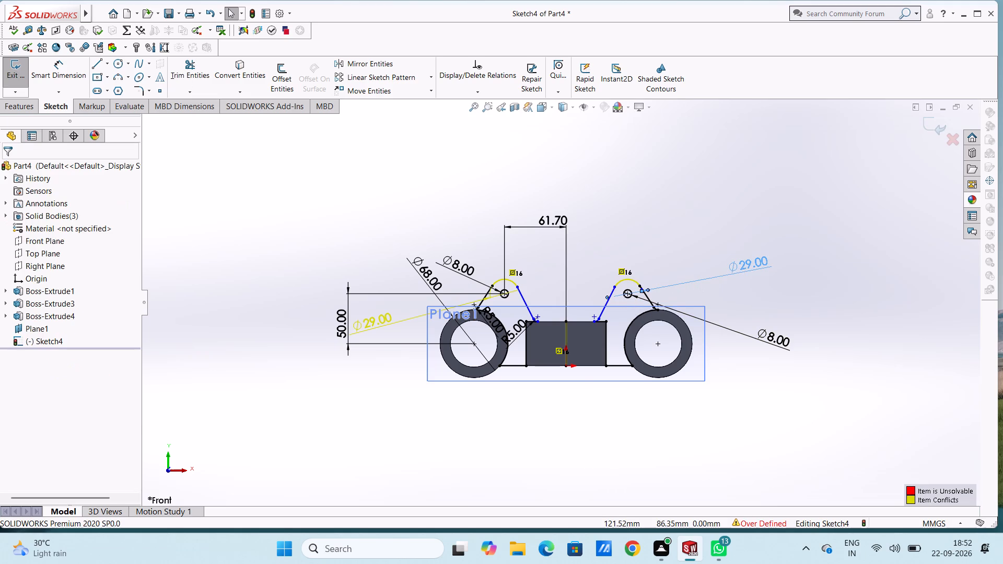
key(Delete)
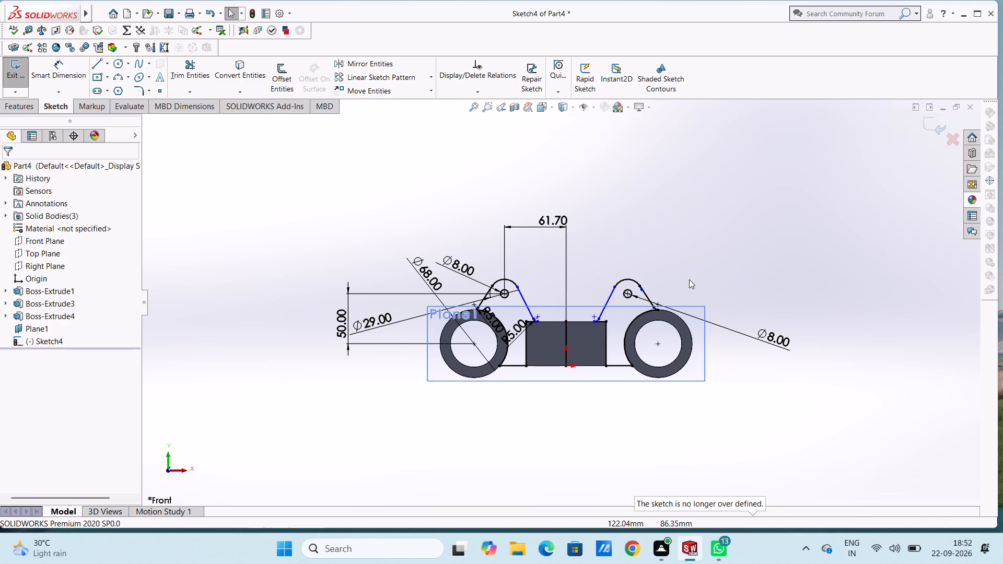
key(Escape)
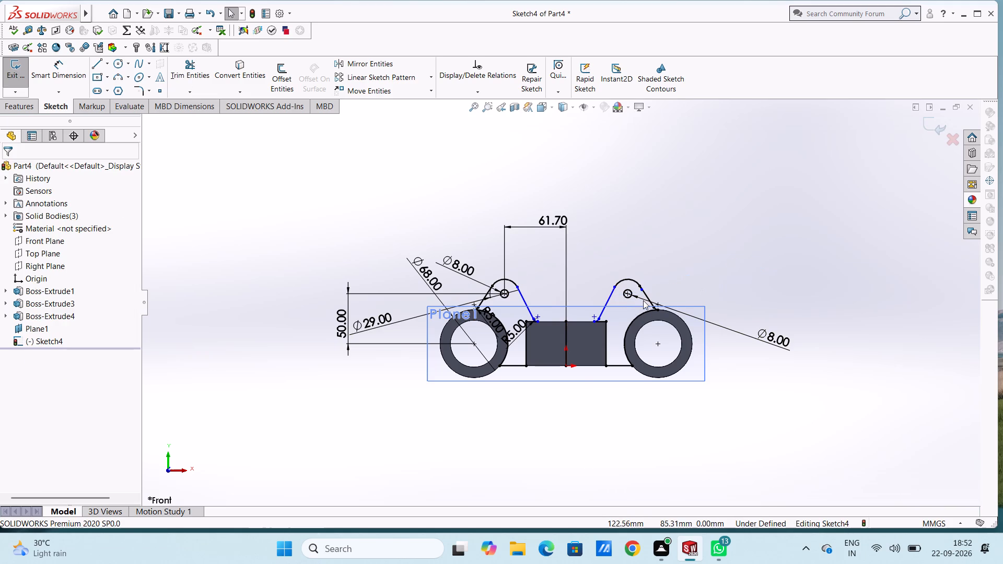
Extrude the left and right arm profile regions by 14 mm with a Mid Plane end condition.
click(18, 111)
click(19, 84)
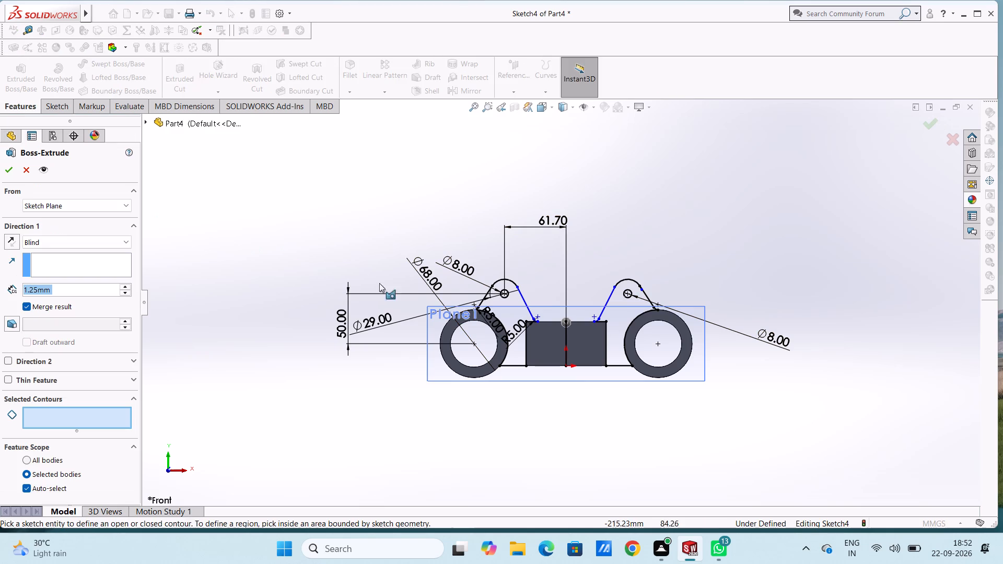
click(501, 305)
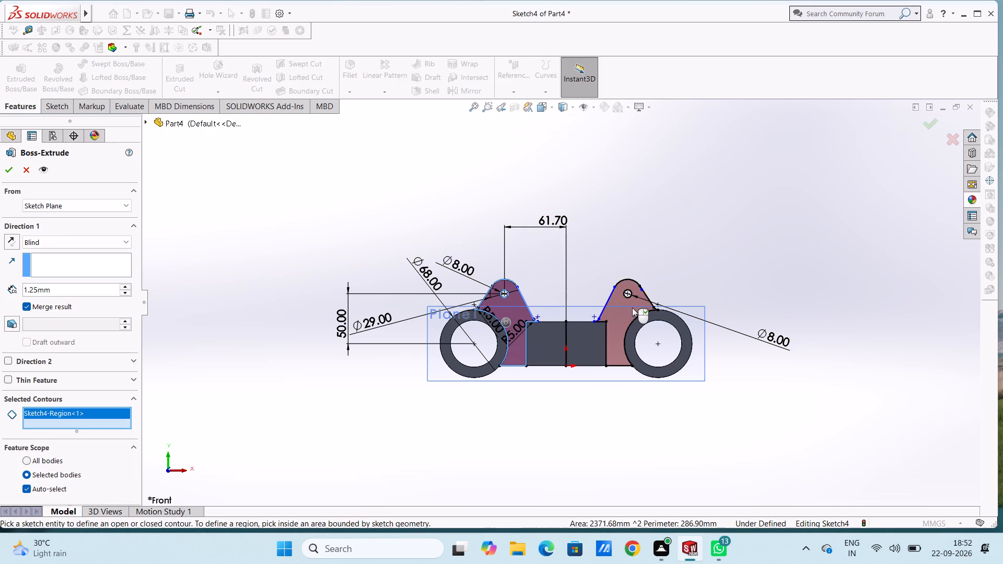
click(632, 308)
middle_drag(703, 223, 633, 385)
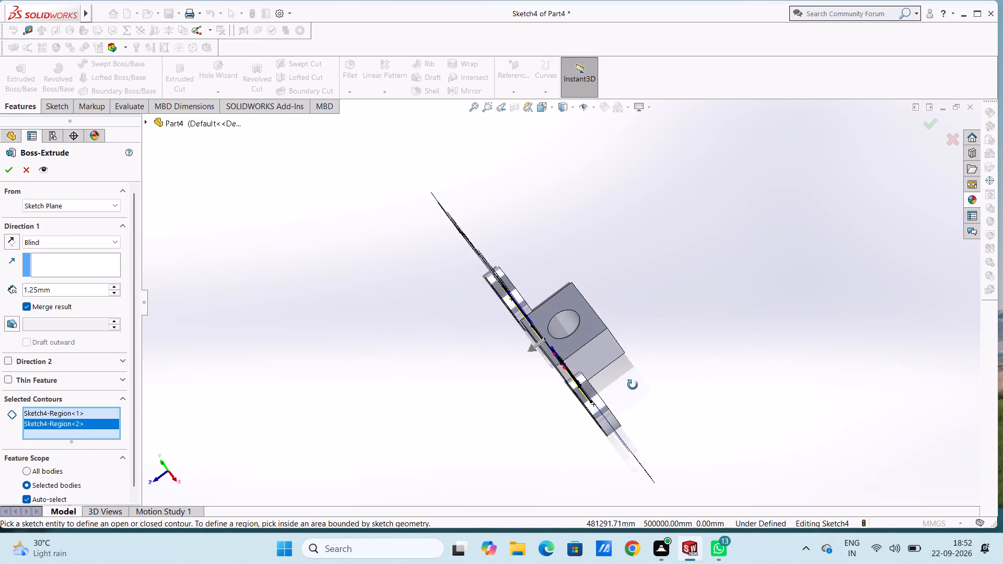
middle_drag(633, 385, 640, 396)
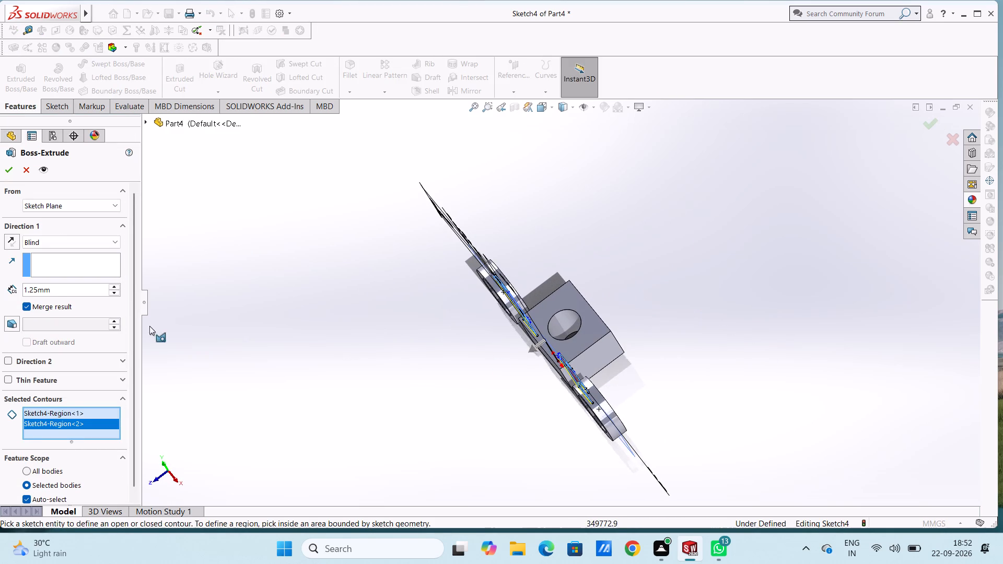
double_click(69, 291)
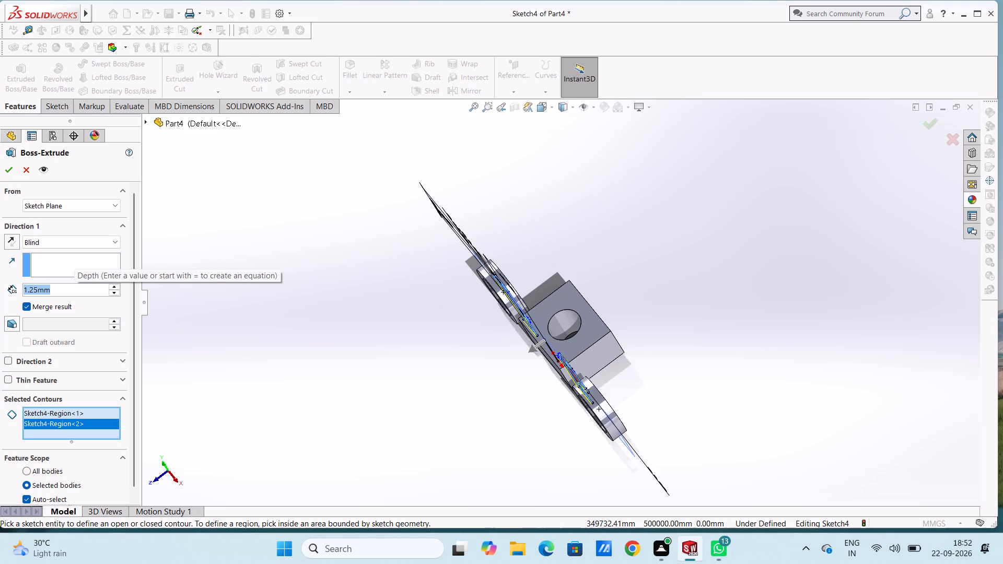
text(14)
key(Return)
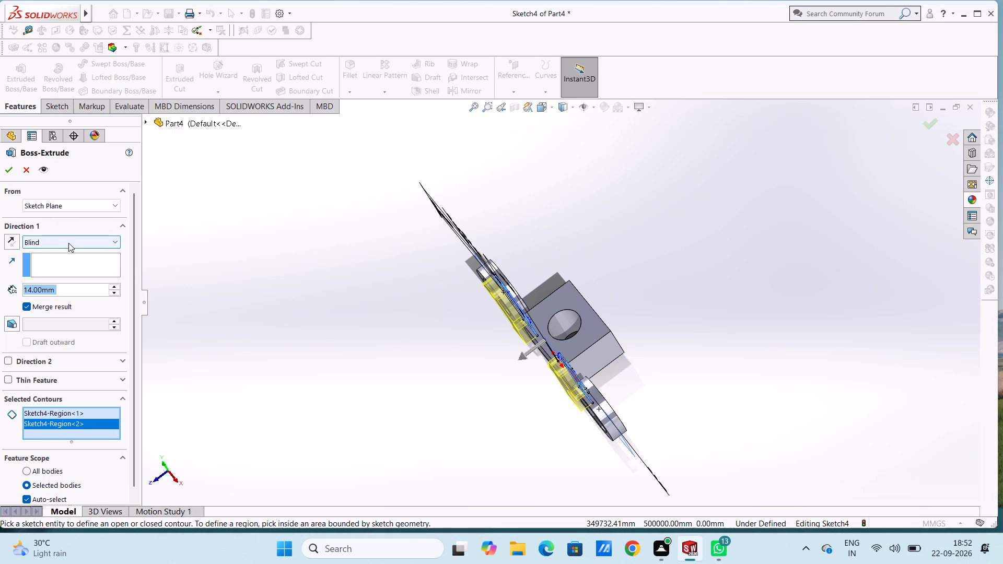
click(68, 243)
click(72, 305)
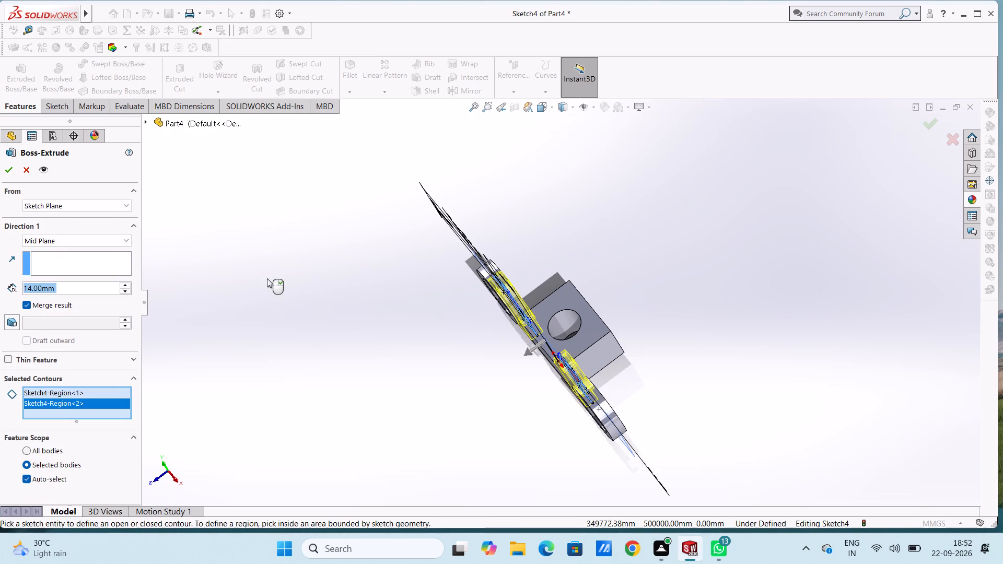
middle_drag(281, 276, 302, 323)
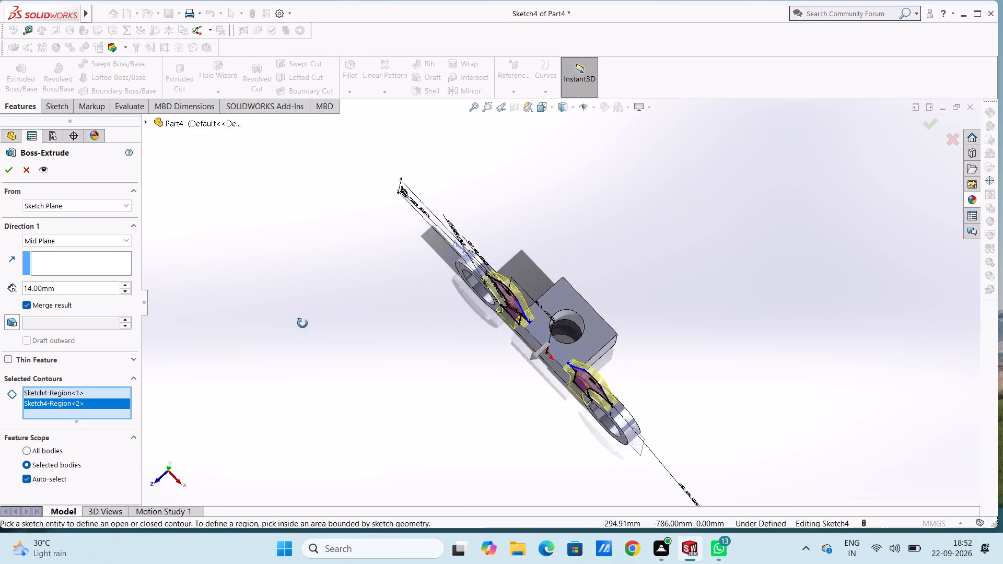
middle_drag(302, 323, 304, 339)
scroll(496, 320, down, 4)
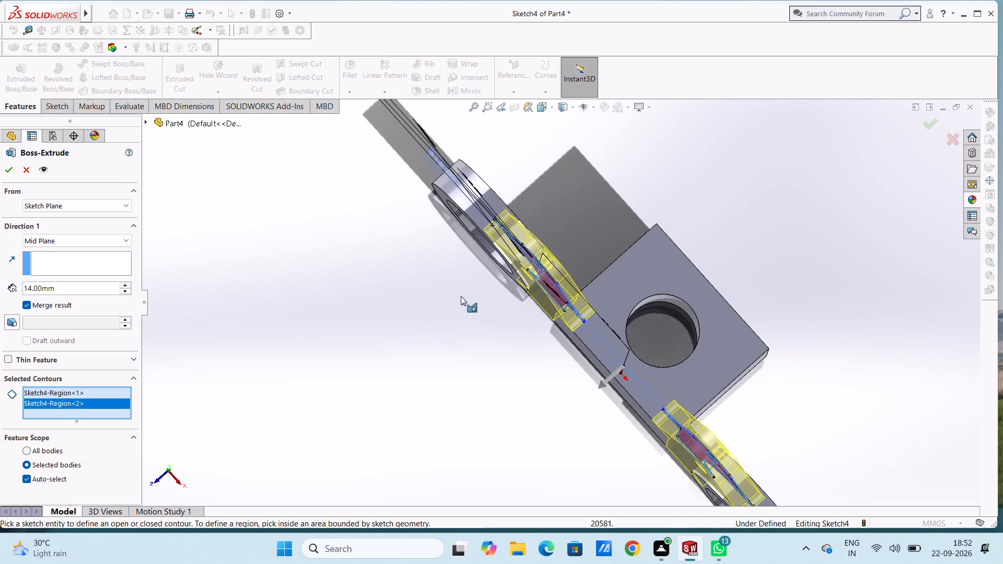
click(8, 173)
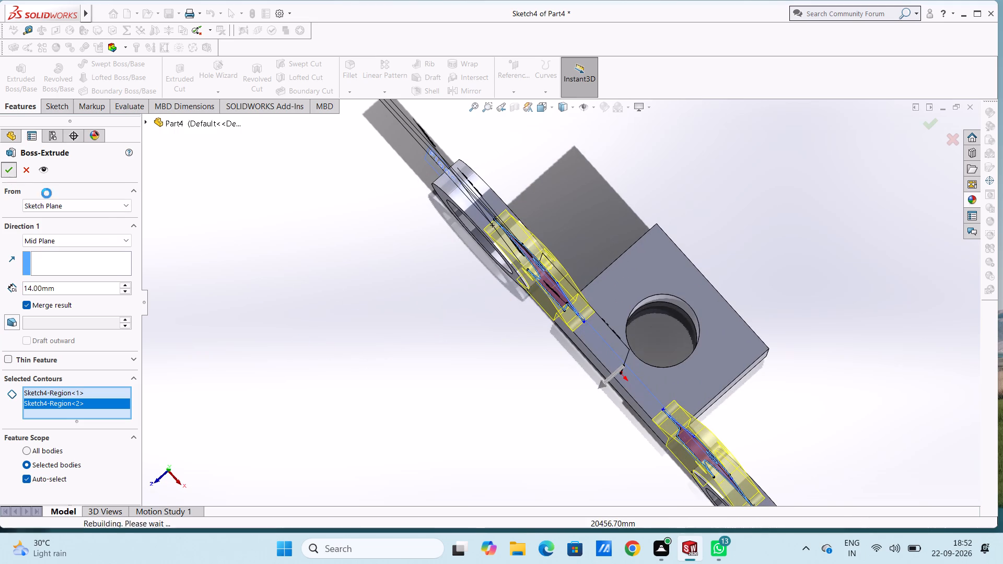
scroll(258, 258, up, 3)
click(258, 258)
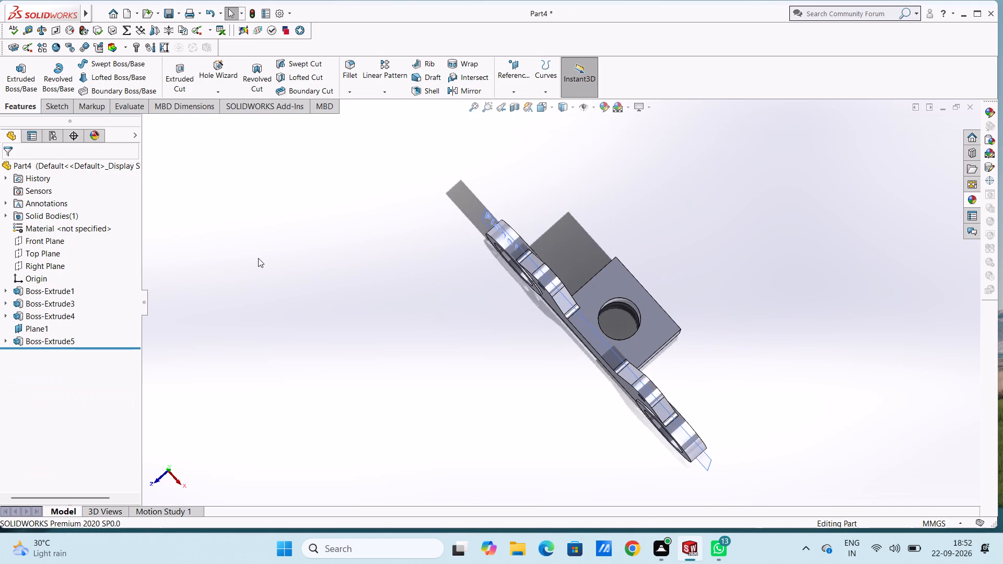
Hide Plane1 in the model.
click(48, 330)
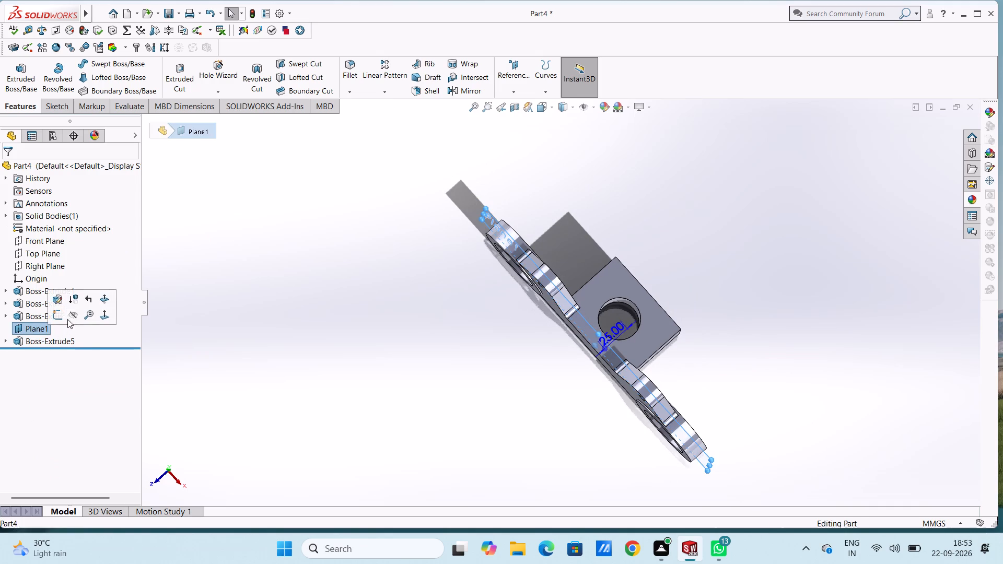
click(69, 316)
click(207, 314)
Examine from several angles how the extruded arms join the rings and the bored block.
middle_drag(510, 302, 510, 295)
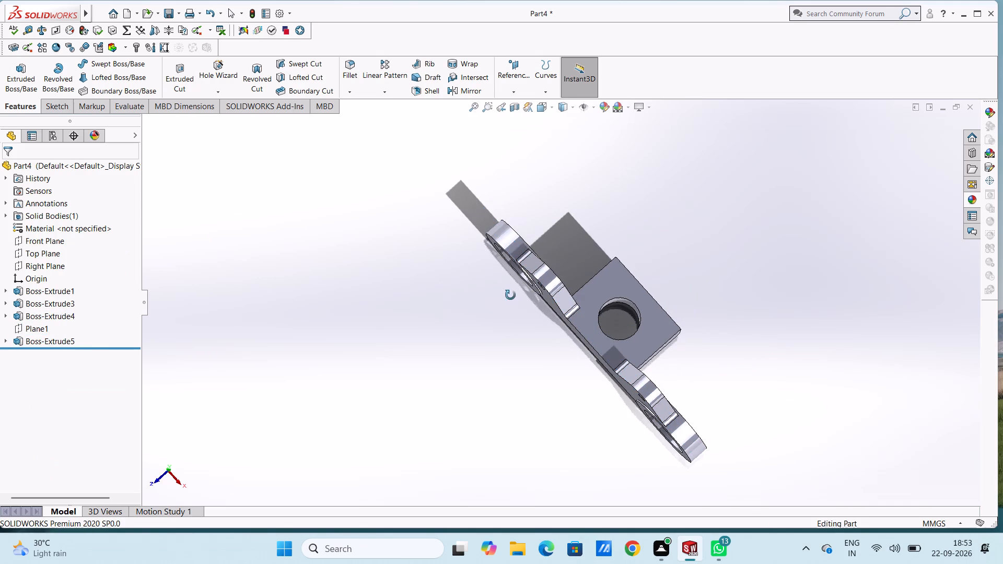
middle_drag(510, 295, 479, 316)
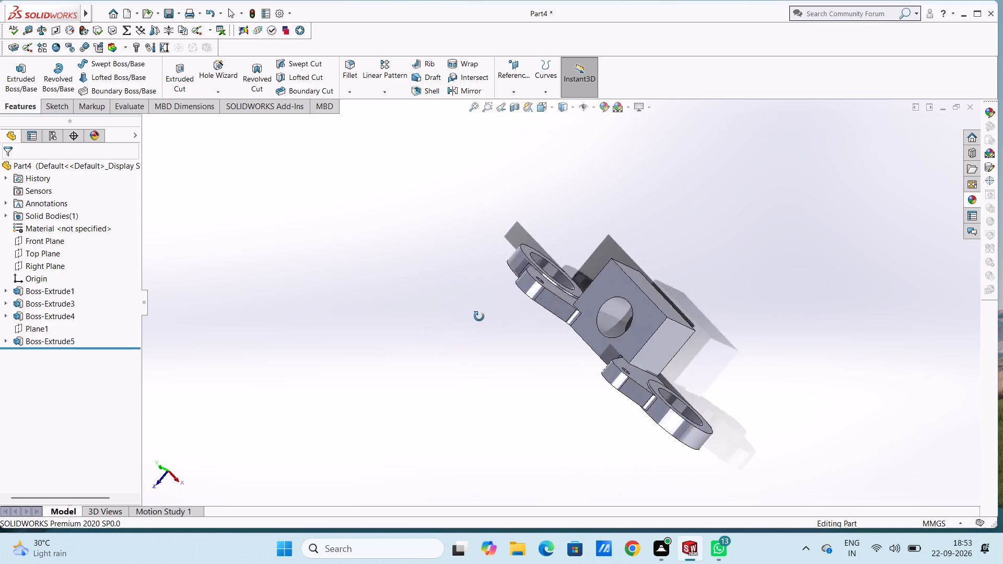
middle_drag(479, 316, 455, 424)
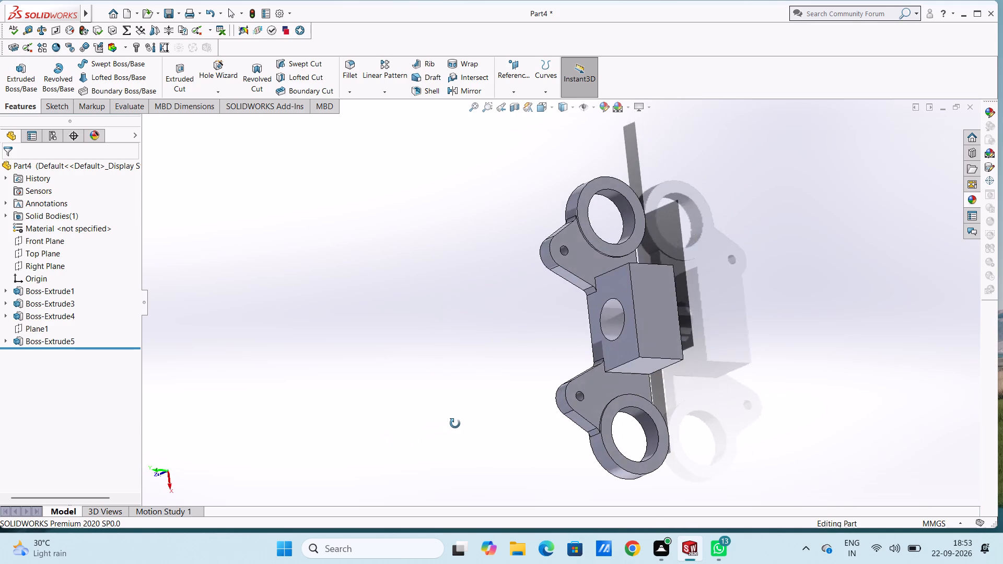
middle_drag(455, 424, 534, 391)
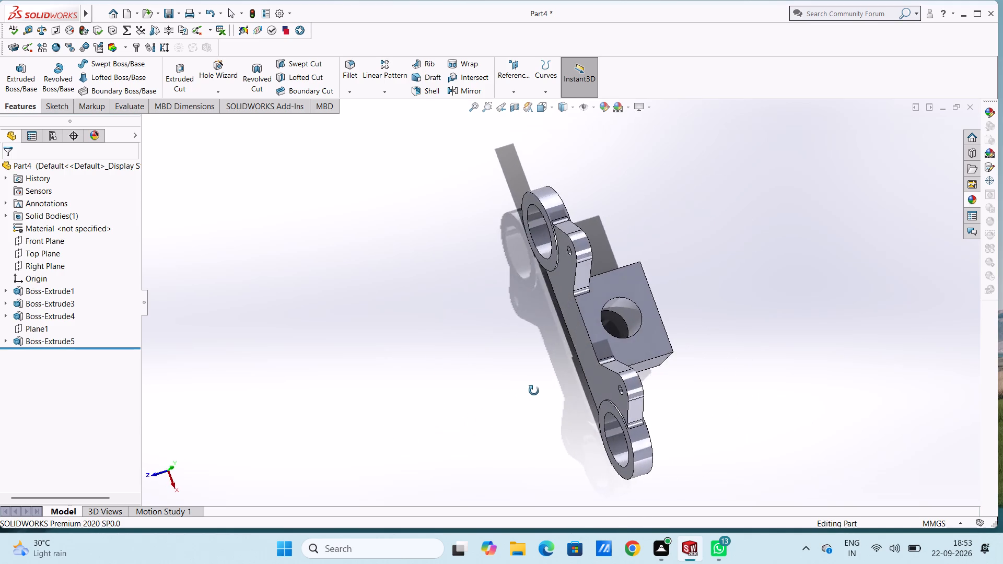
middle_drag(534, 391, 508, 370)
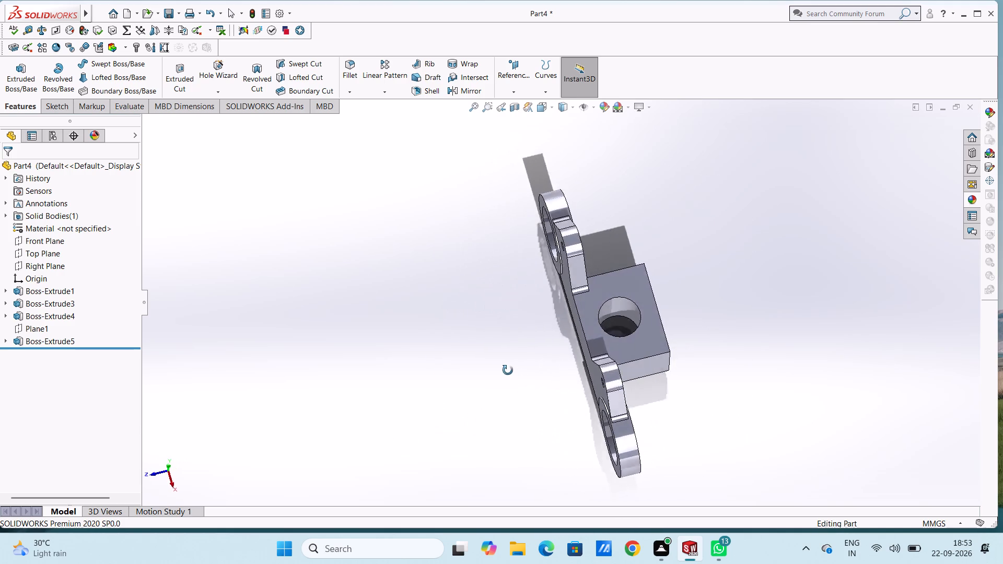
middle_drag(508, 370, 504, 367)
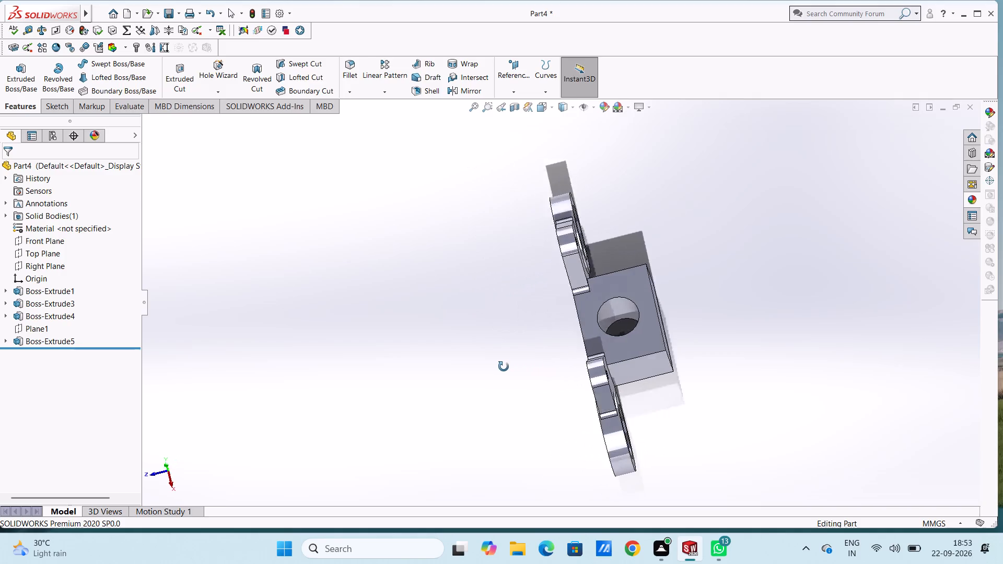
middle_drag(504, 367, 504, 339)
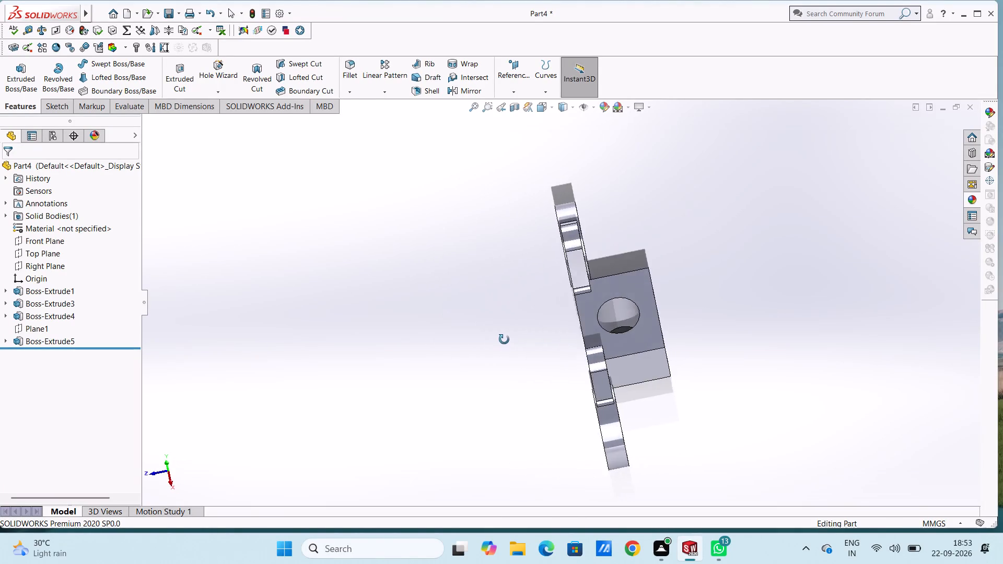
middle_drag(504, 339, 551, 340)
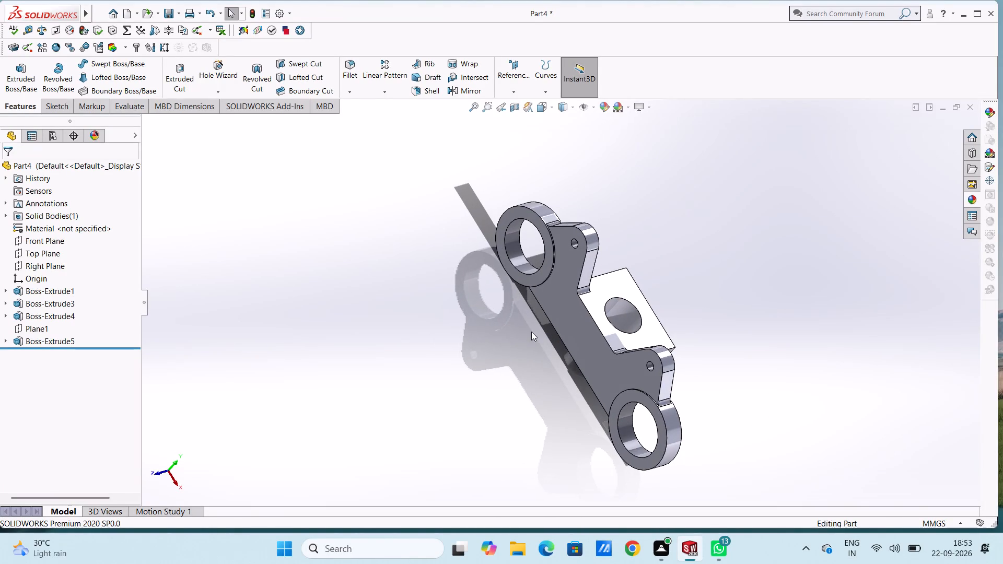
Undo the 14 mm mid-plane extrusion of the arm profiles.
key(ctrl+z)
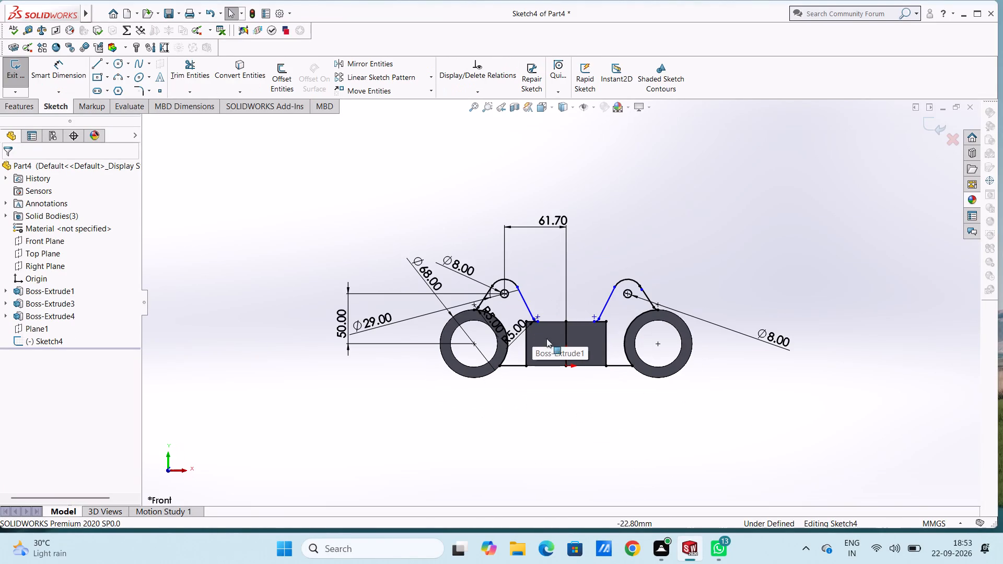
Undo the arm sketch edits back through the trimming of the 29 mm circles and the mirroring of the arm profile.
click(565, 349)
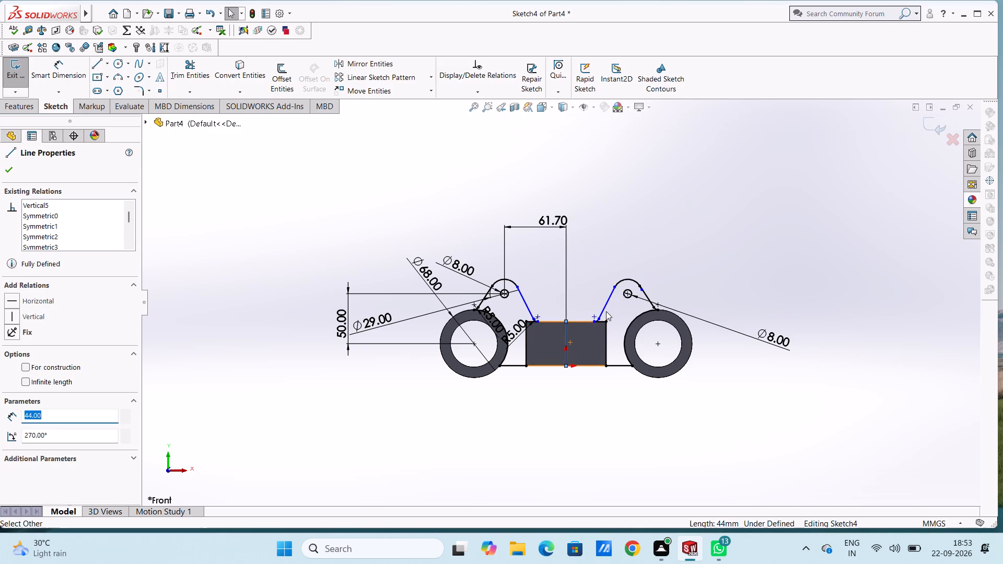
key(Escape)
key(Escape)
key(Escape)
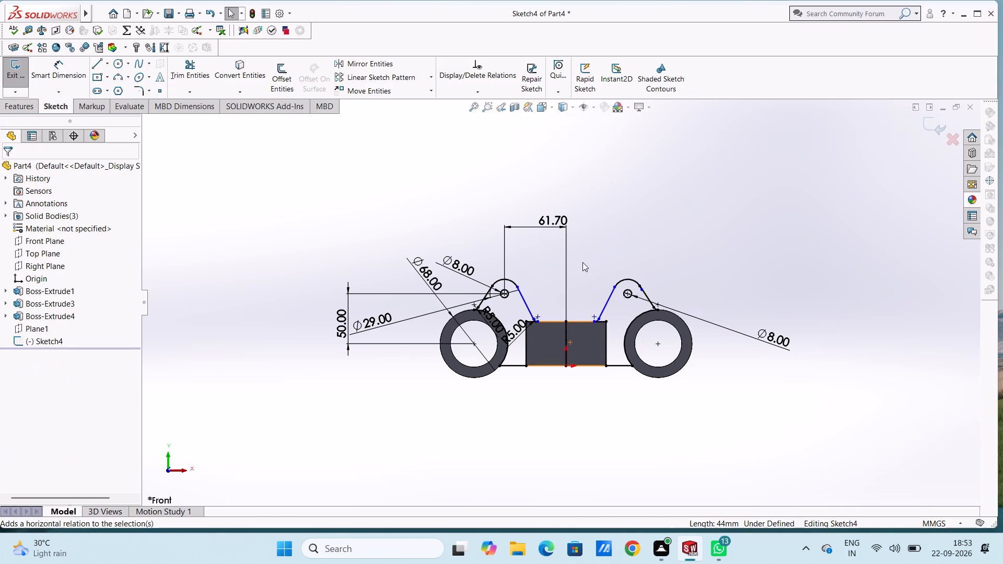
key(ctrl+z)
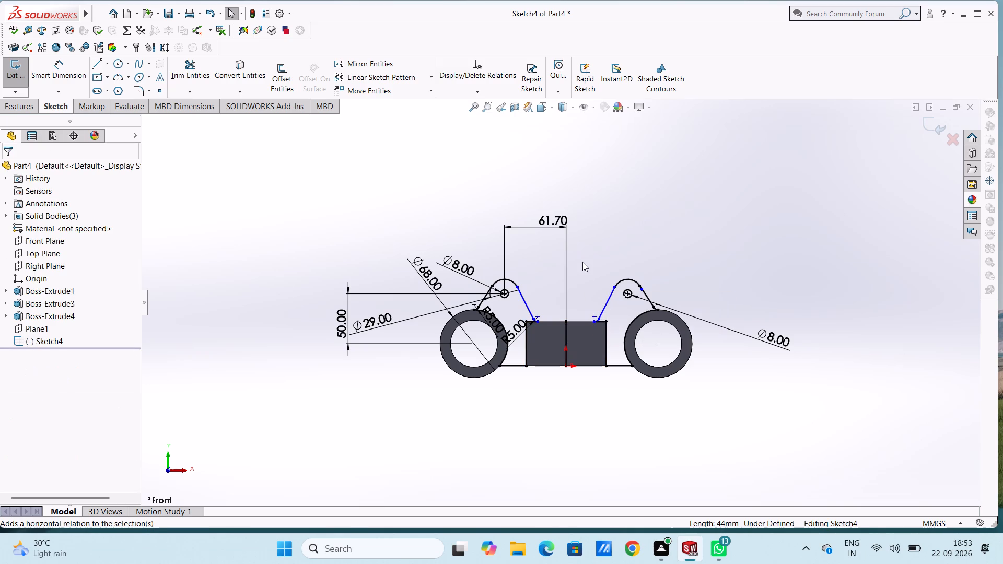
key(ctrl+z)
key(ctrl+z)
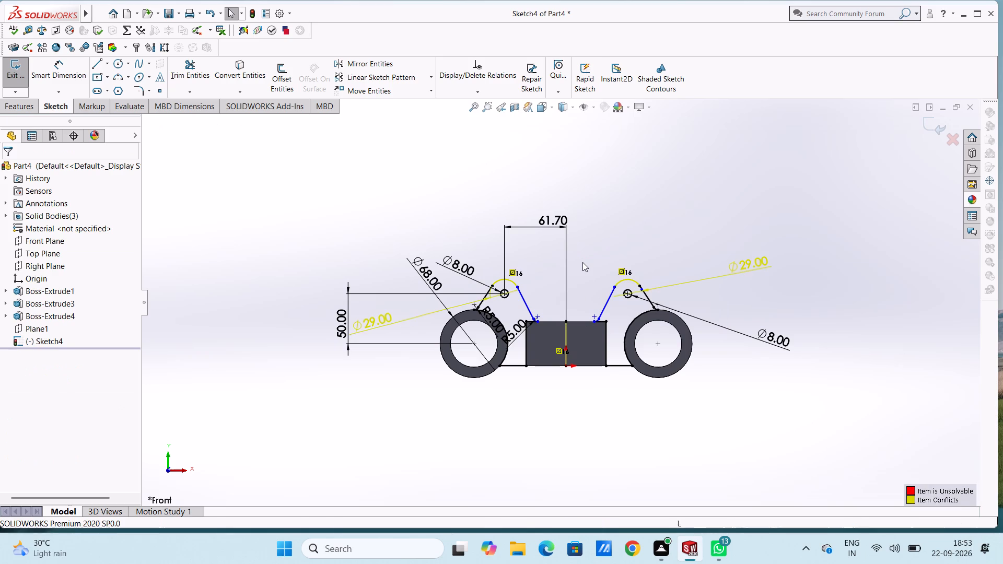
key(ctrl+z)
key(ctrl+z)
key(ctrl+z)
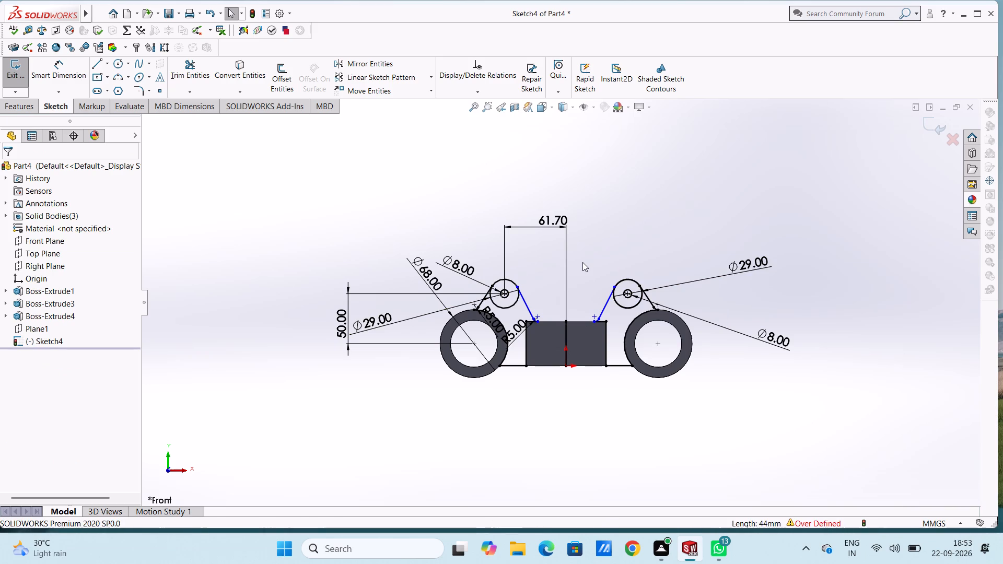
key(ctrl+z)
key(ctrl+z)
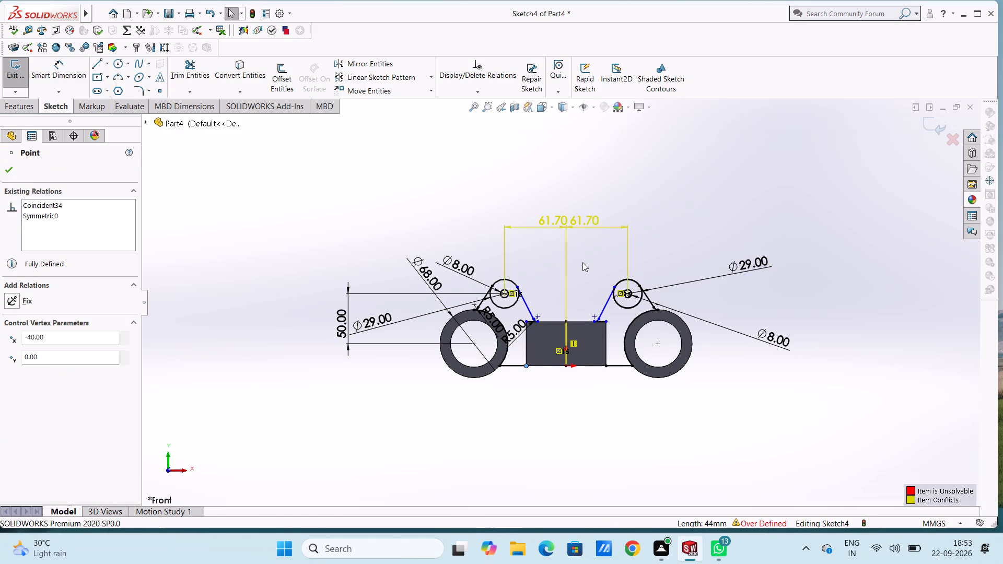
key(ctrl+z)
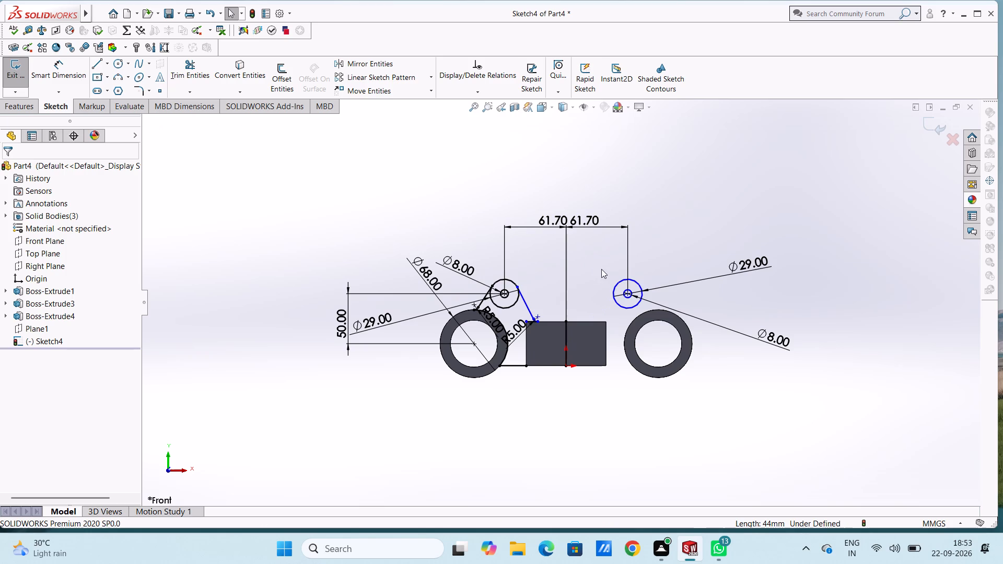
Delete the two concentric circles of 29 mm and 8 mm diameter on the right arm side of the sketch.
drag(594, 264, 650, 307)
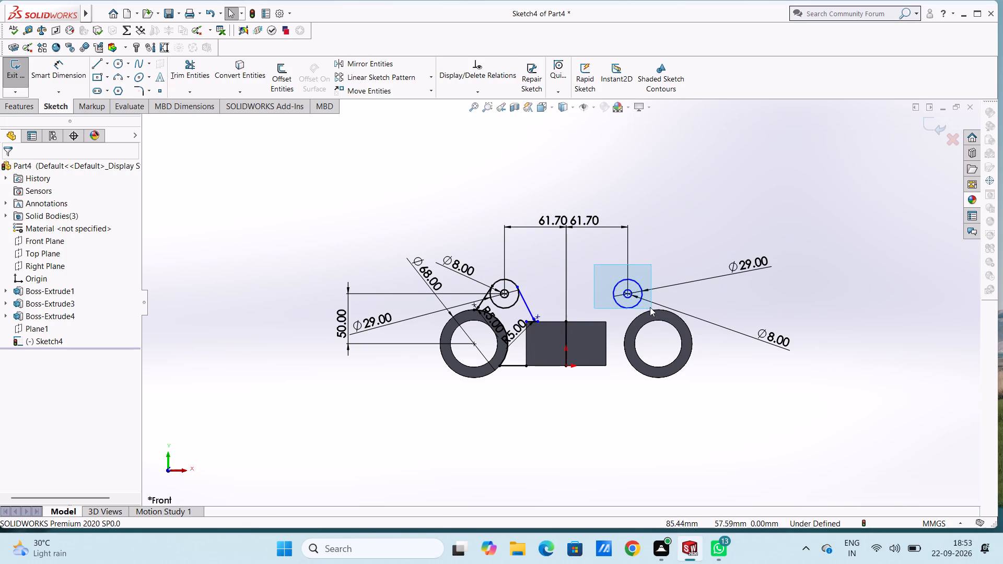
drag(650, 307, 647, 309)
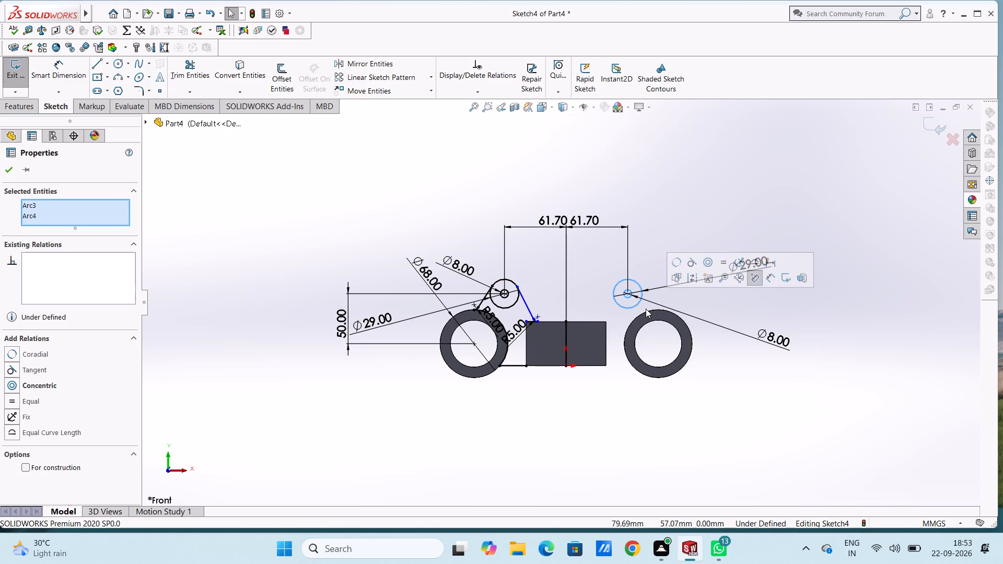
key(Delete)
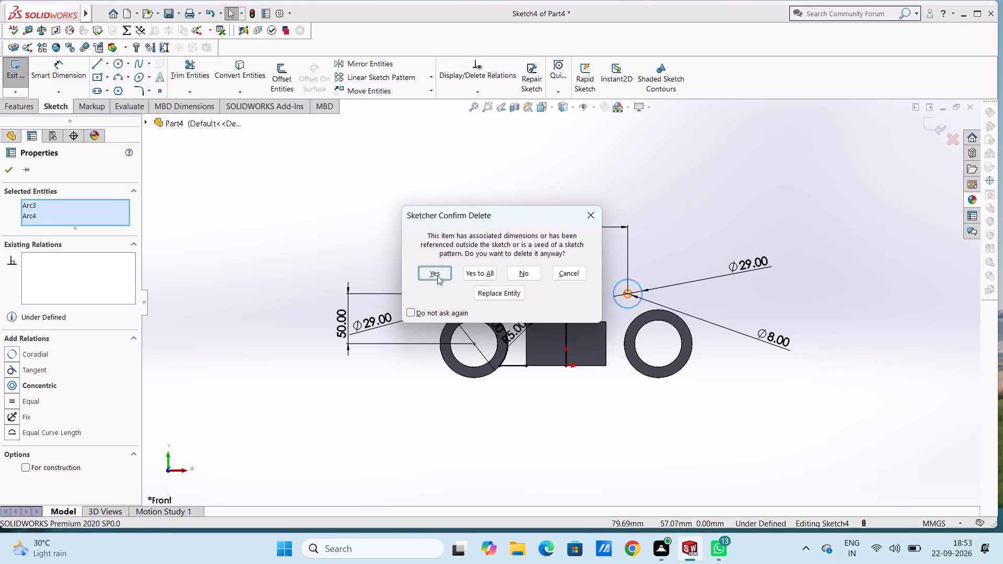
click(437, 275)
click(440, 271)
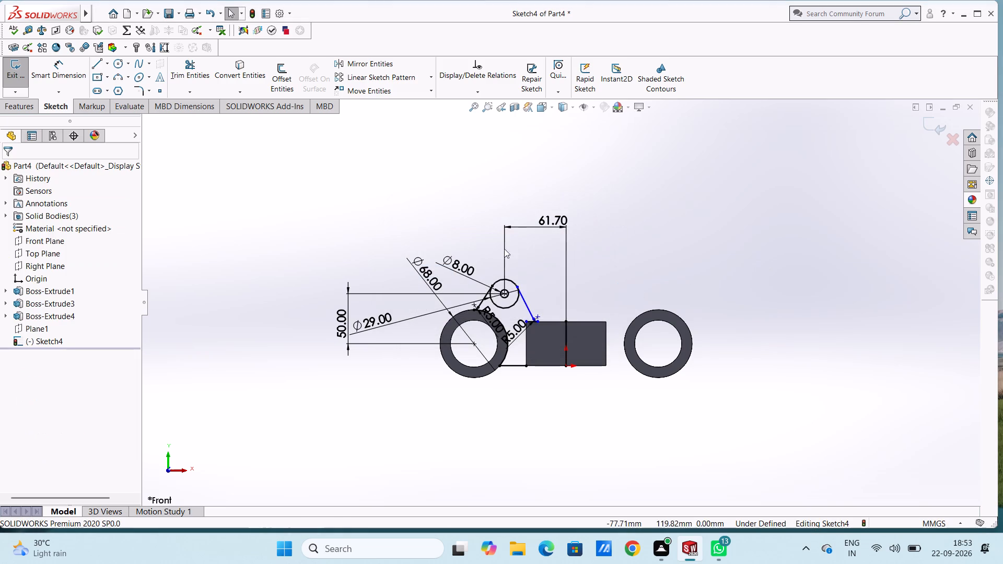
Sketch a 44 mm vertical line along the block's left edge, from its top corner to its bottom corner.
click(97, 65)
scroll(539, 339, down, 4)
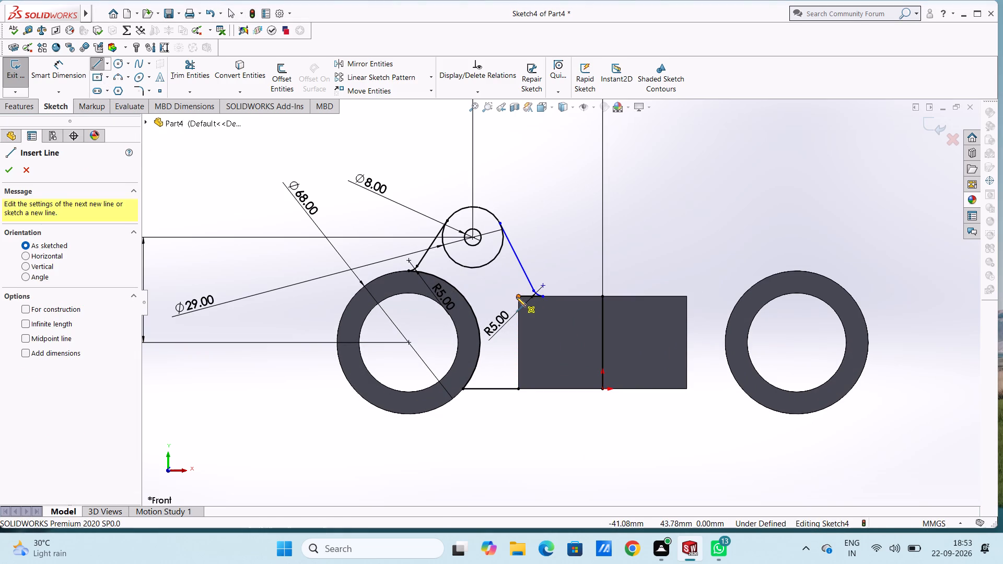
click(517, 297)
click(518, 389)
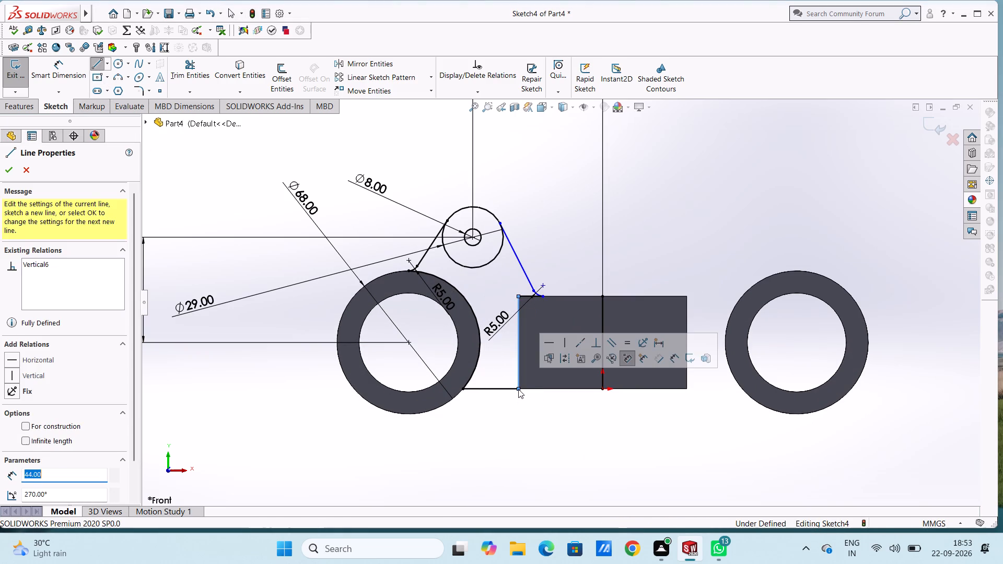
key(Escape)
key(Escape)
key(Escape)
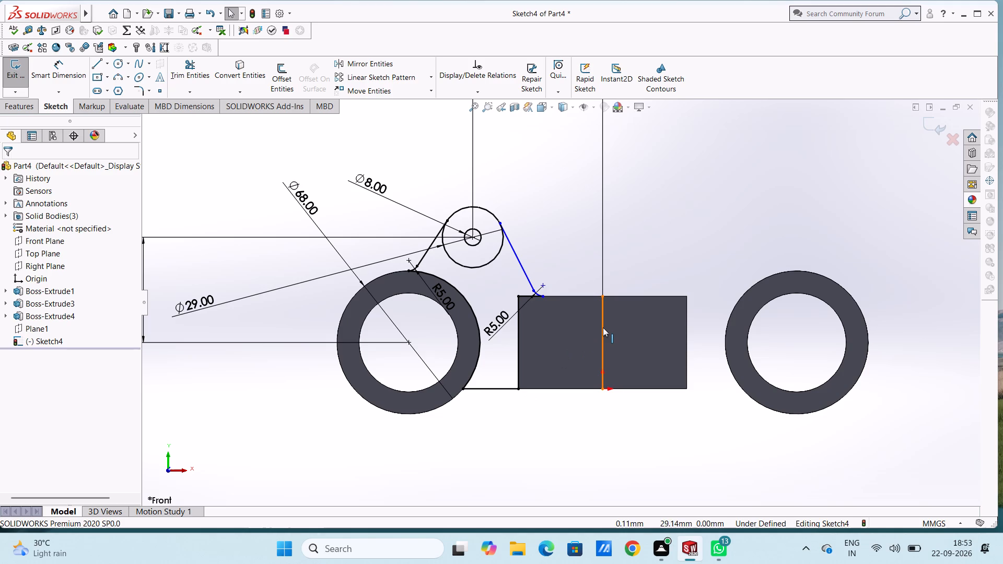
Delete the vertical sketch line through the middle of the block.
click(603, 327)
key(Delete)
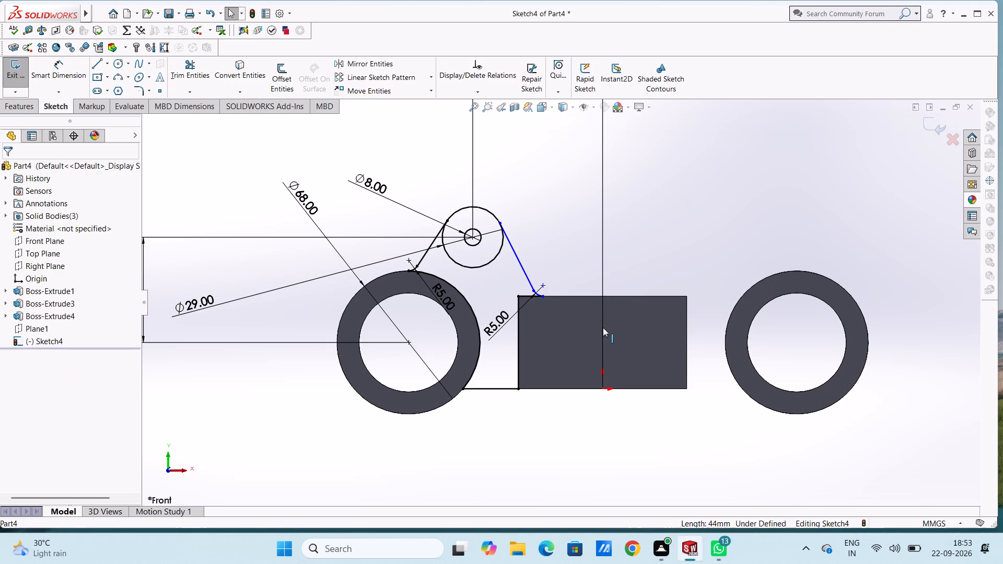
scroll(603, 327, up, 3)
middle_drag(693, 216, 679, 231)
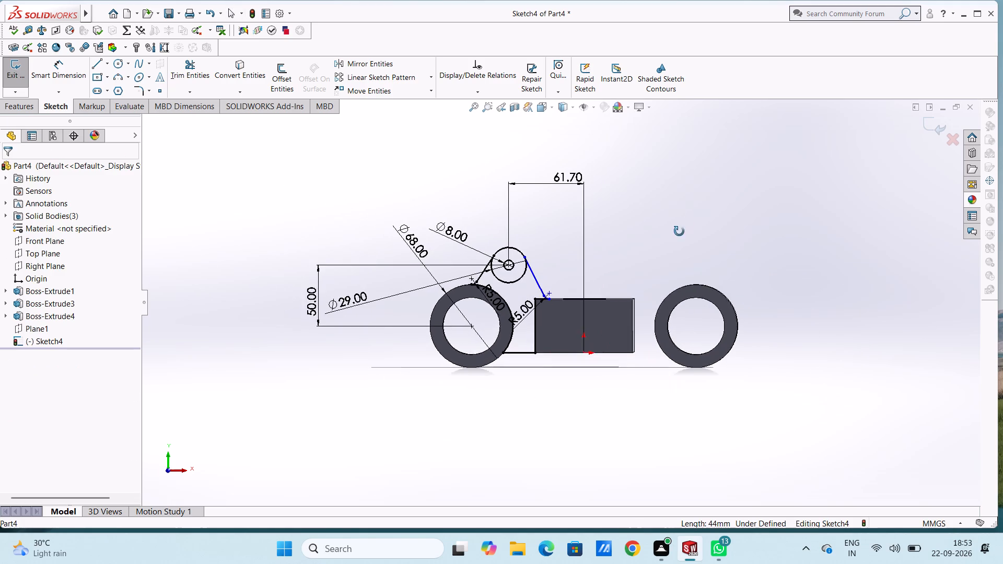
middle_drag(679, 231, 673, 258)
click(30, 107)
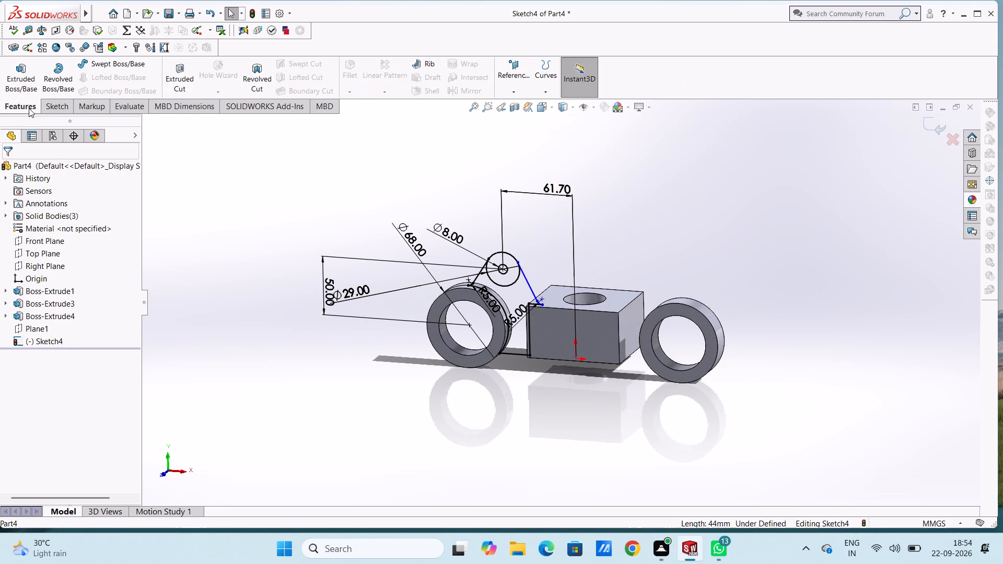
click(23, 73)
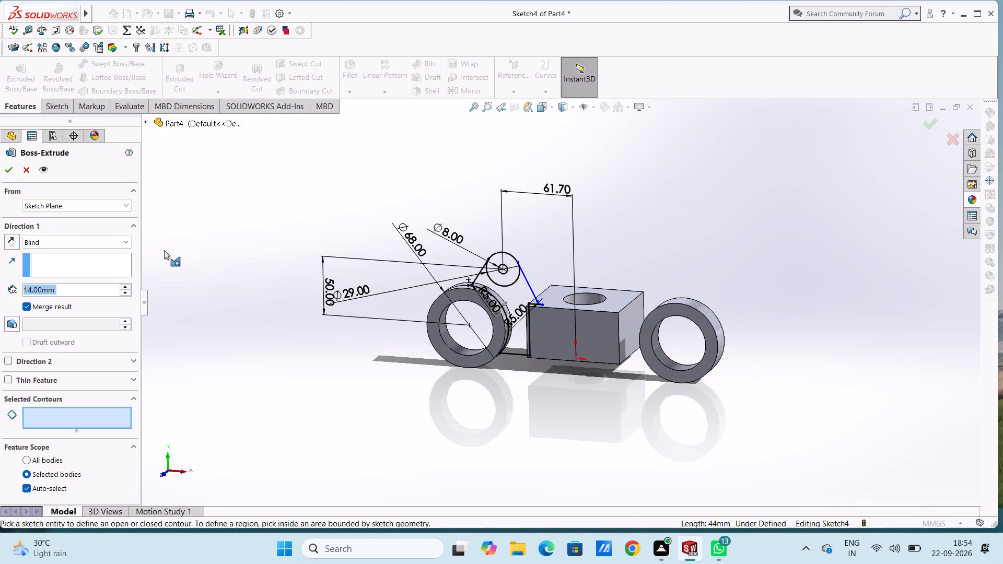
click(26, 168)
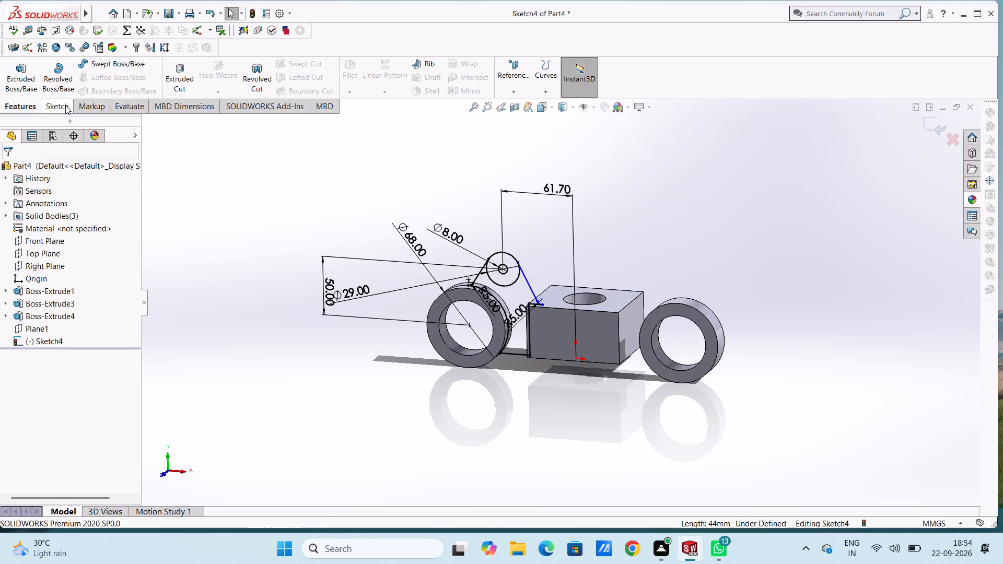
Trim the lower portion of the 29 mm circle inside the left arm profile, leaving the rounded top arc.
click(65, 105)
click(181, 75)
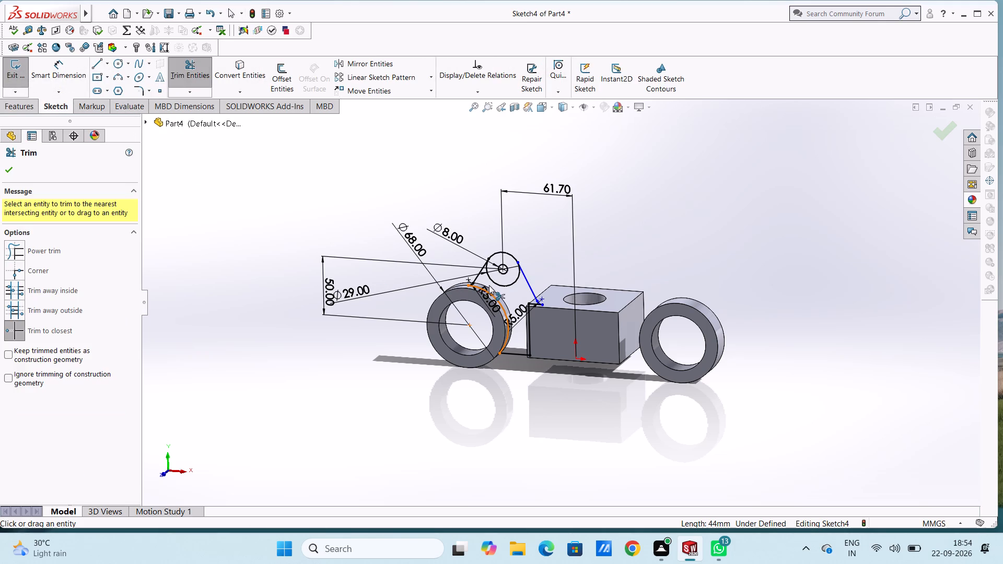
click(494, 283)
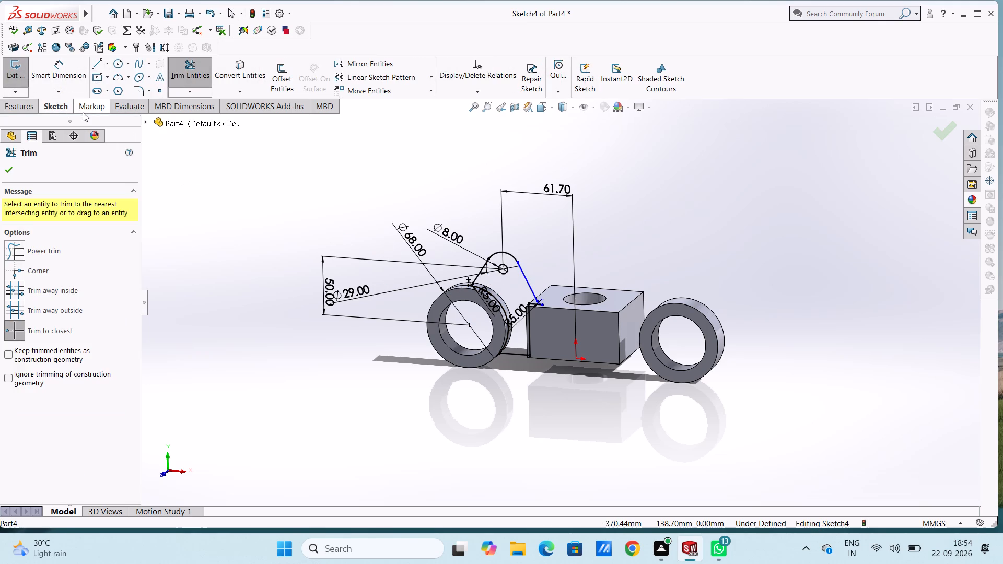
click(198, 67)
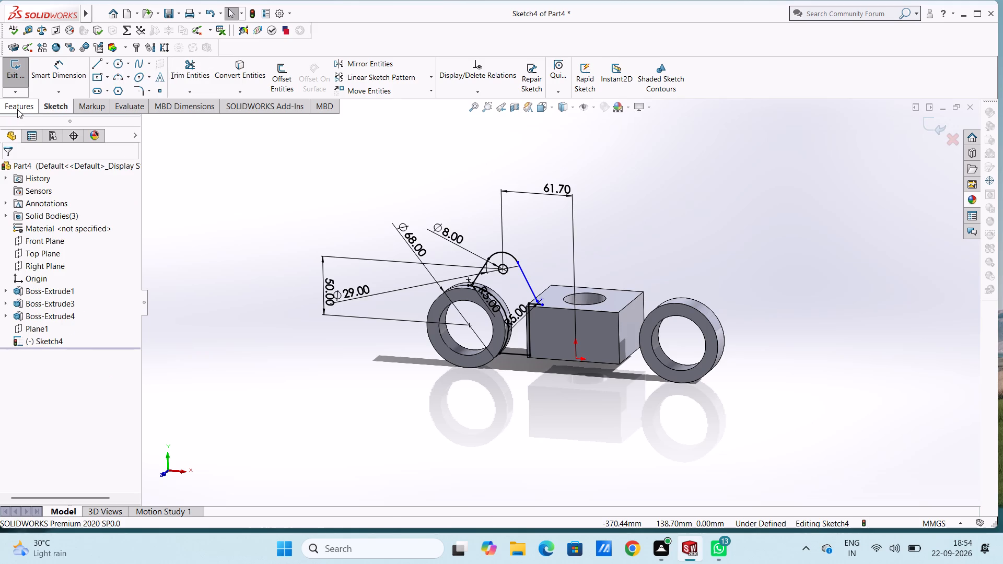
Extrude the left arm profile by 14 mm with a Mid Plane end condition.
click(18, 109)
click(15, 79)
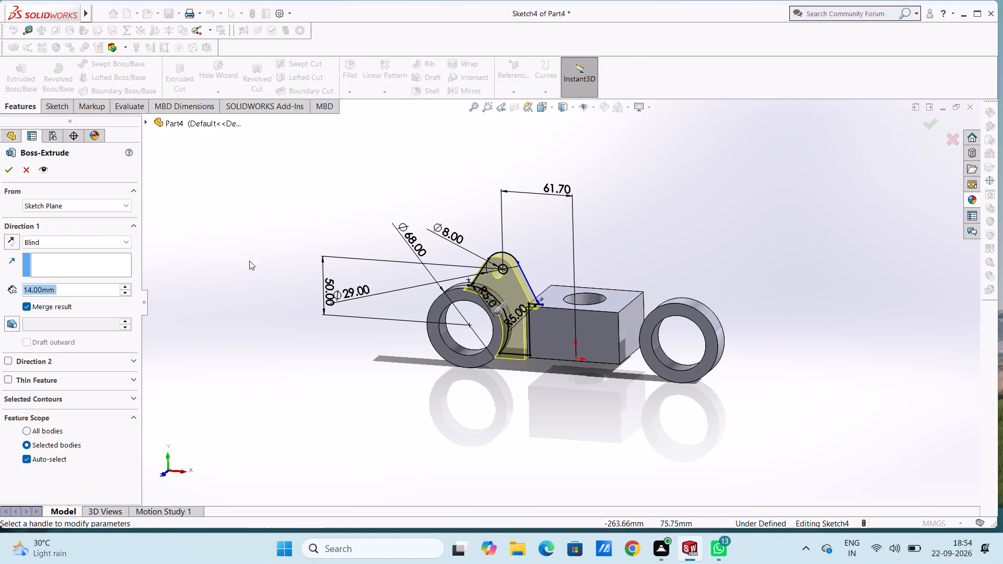
click(94, 241)
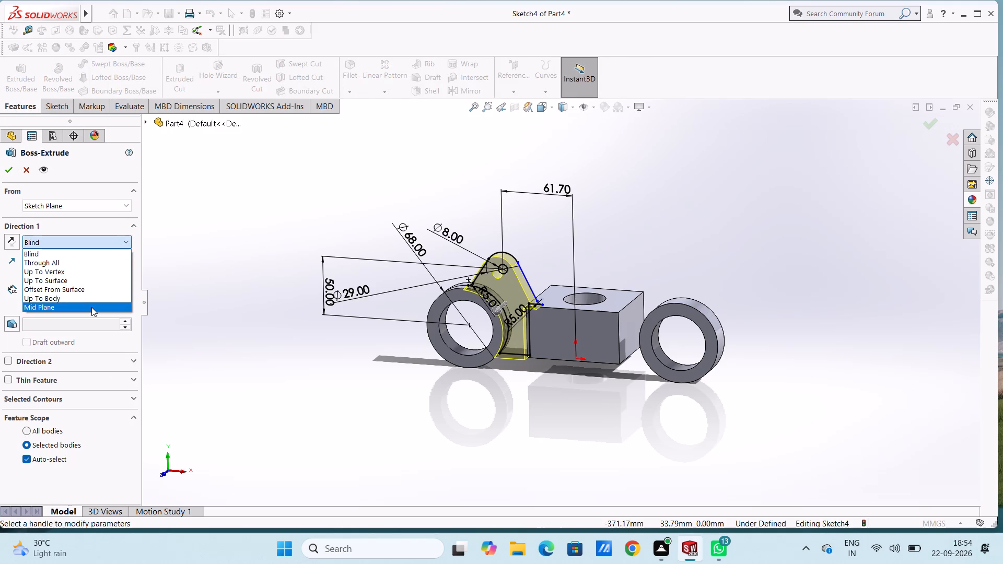
click(91, 307)
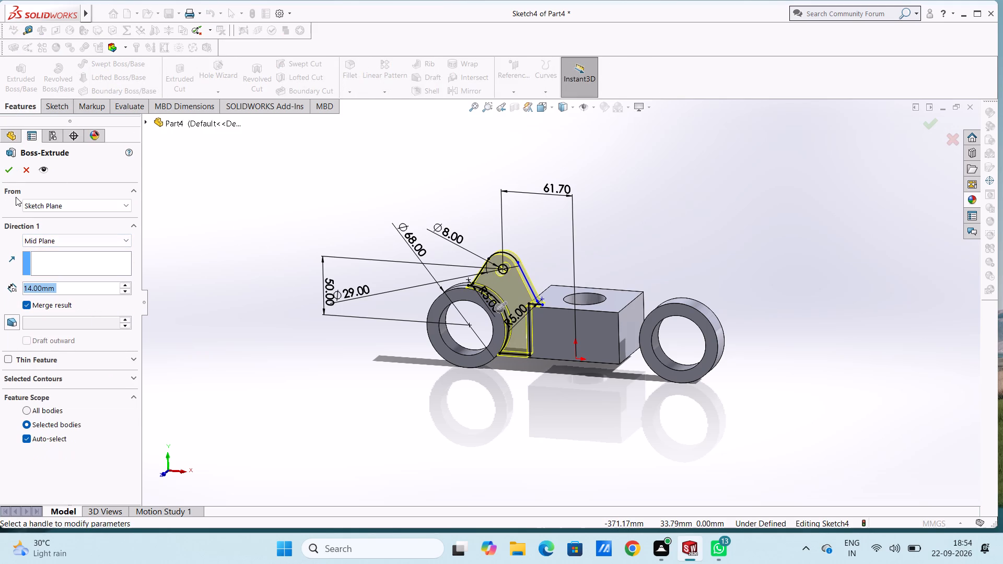
click(13, 173)
click(244, 232)
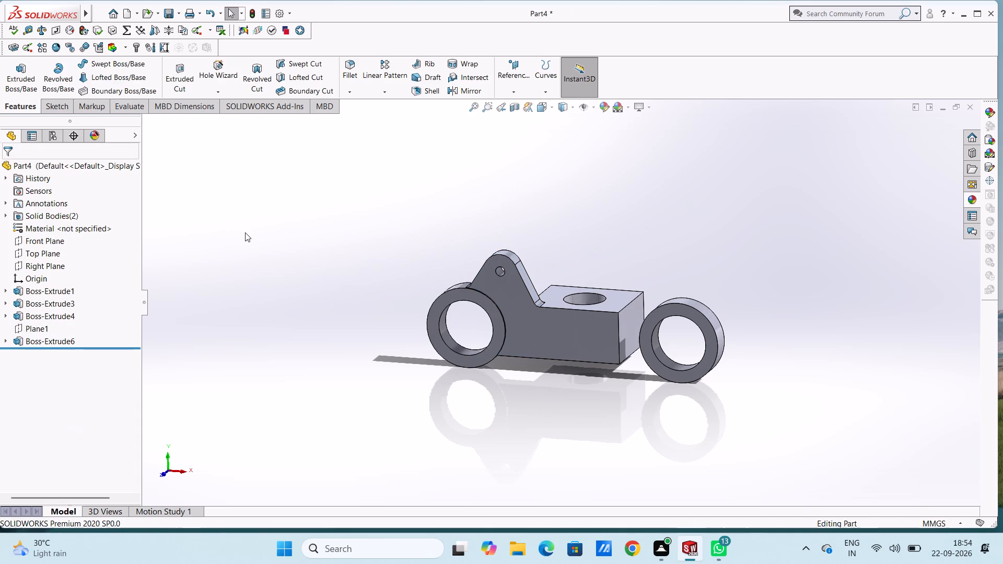
Examine from several angles, including front and back, how the left arm joins the ring and the bored block.
middle_drag(336, 239, 274, 373)
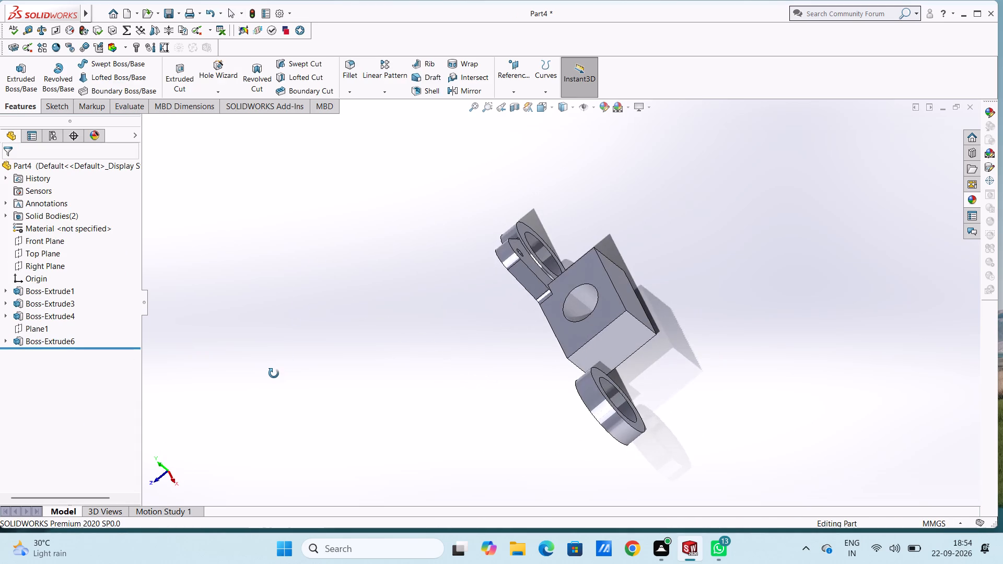
middle_drag(274, 373, 331, 311)
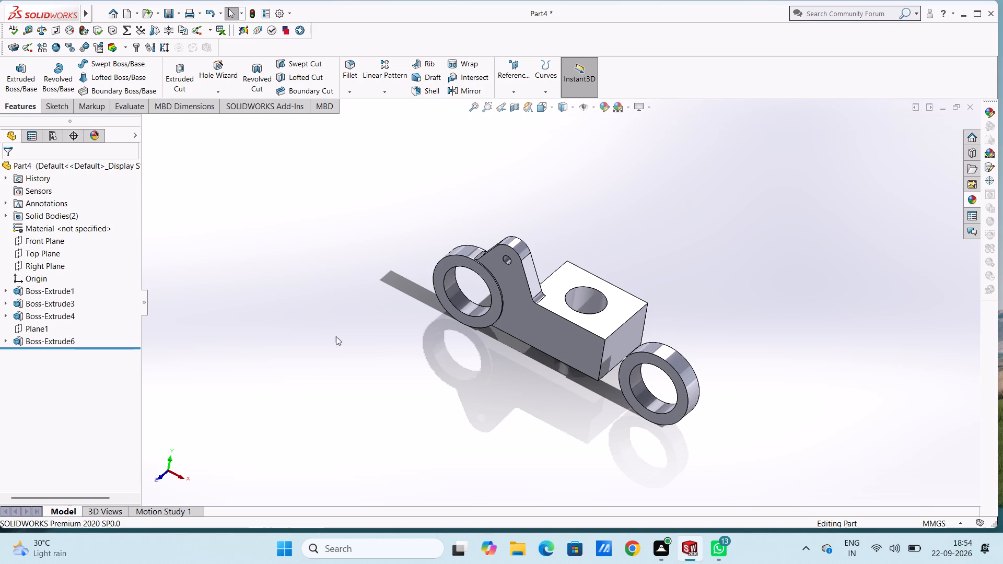
middle_drag(336, 339, 317, 345)
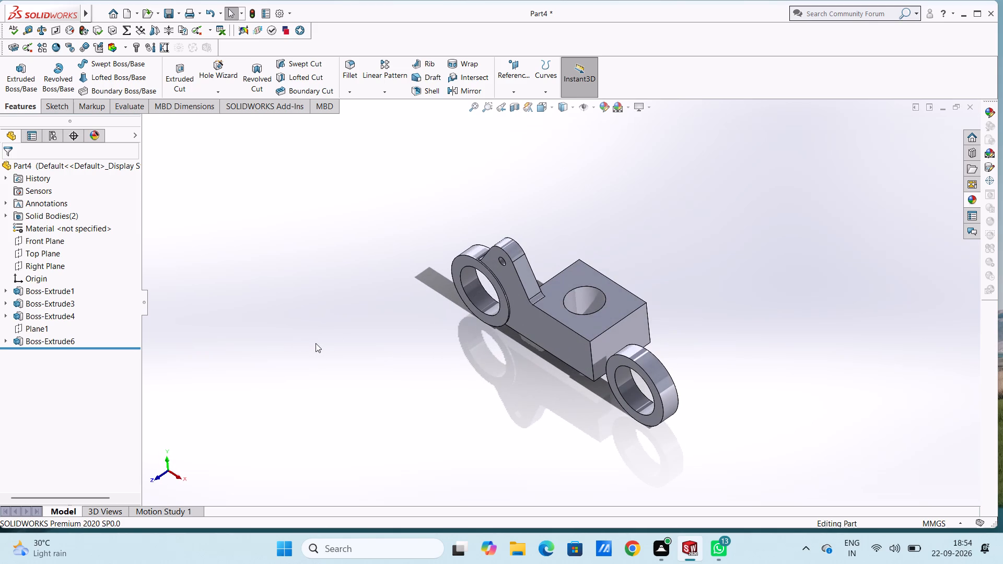
key(ctrl+4)
key(ctrl+3)
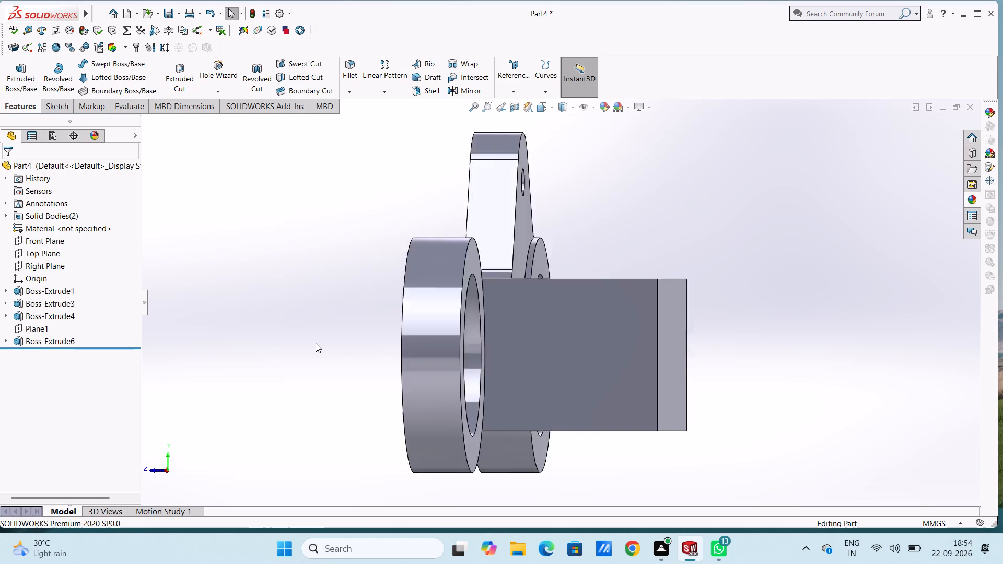
key(ctrl+1)
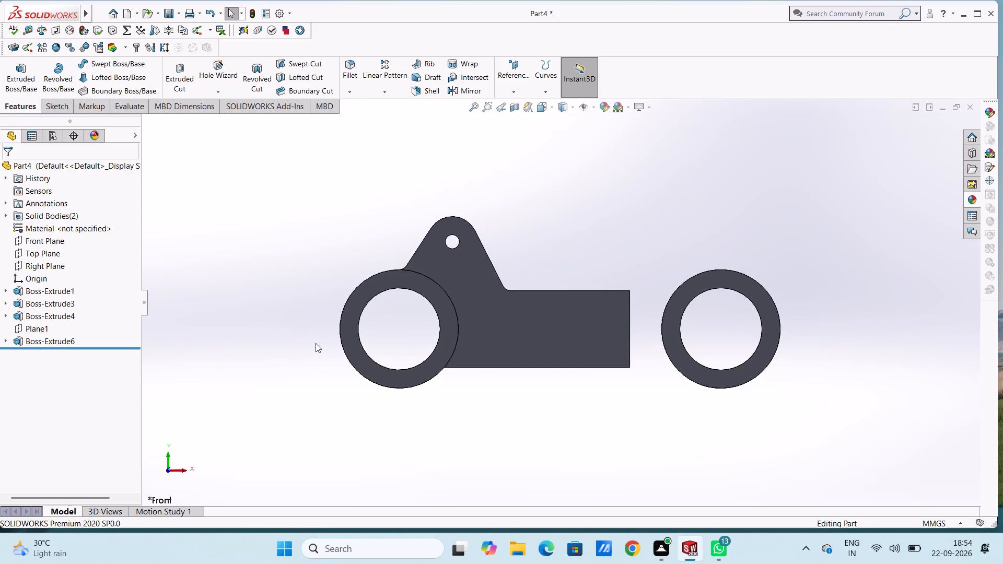
key(ctrl+2)
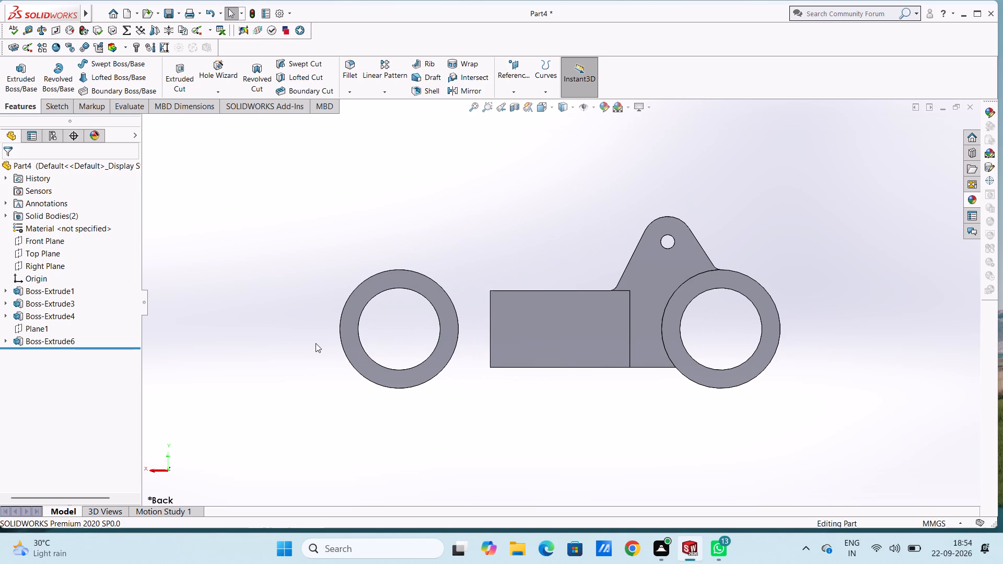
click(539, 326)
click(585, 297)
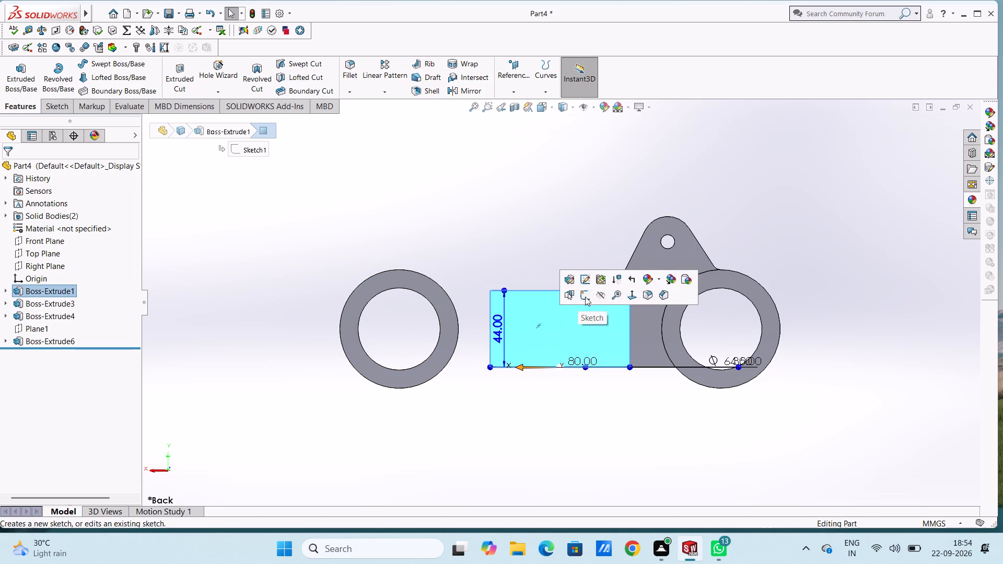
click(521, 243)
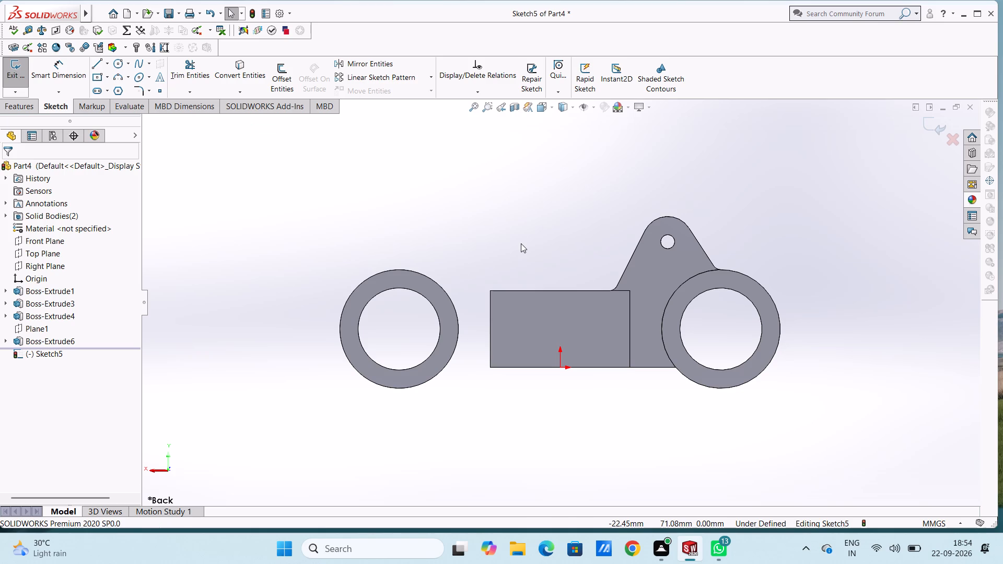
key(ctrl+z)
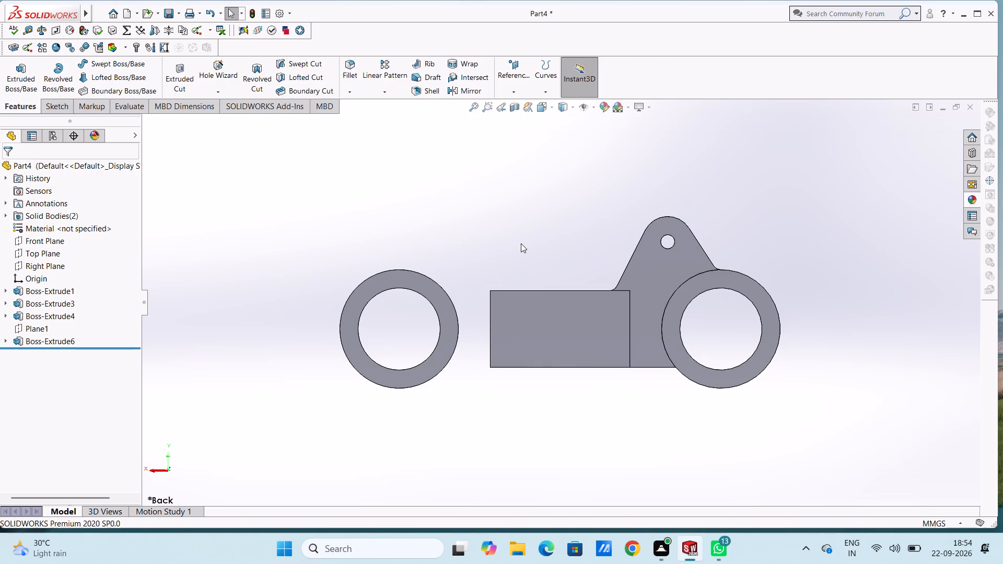
Undo the left arm extrusion and return to editing its sketch.
key(ctrl+z)
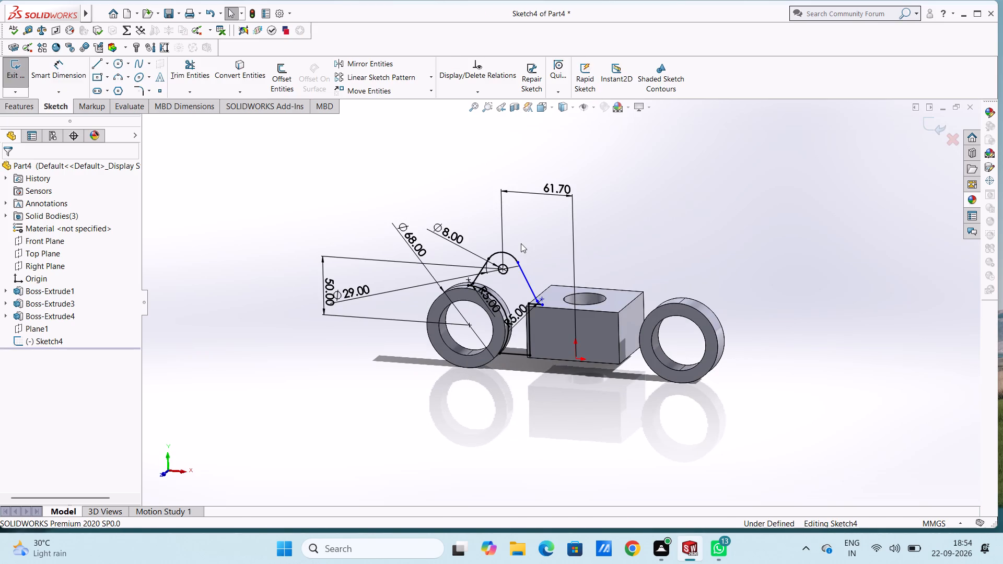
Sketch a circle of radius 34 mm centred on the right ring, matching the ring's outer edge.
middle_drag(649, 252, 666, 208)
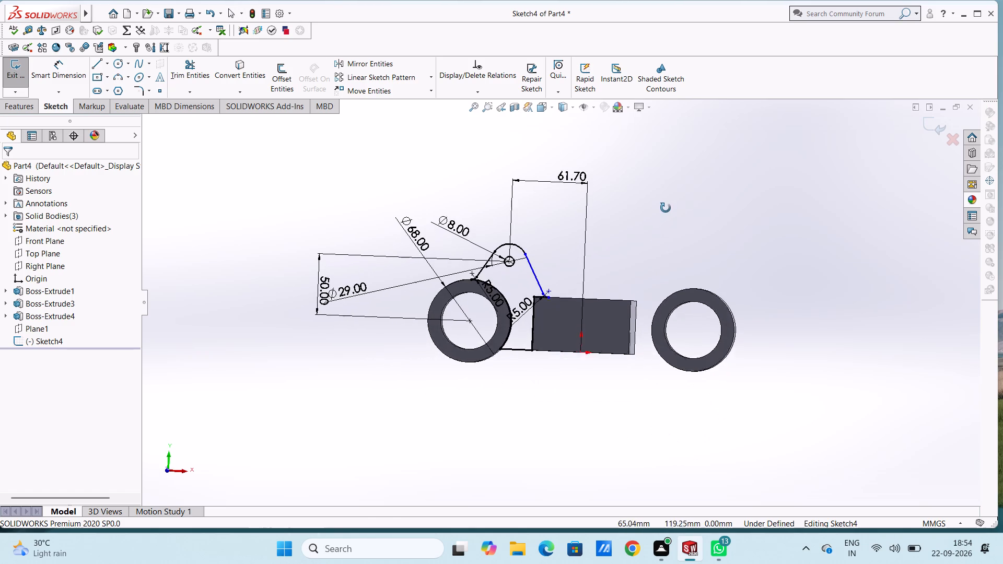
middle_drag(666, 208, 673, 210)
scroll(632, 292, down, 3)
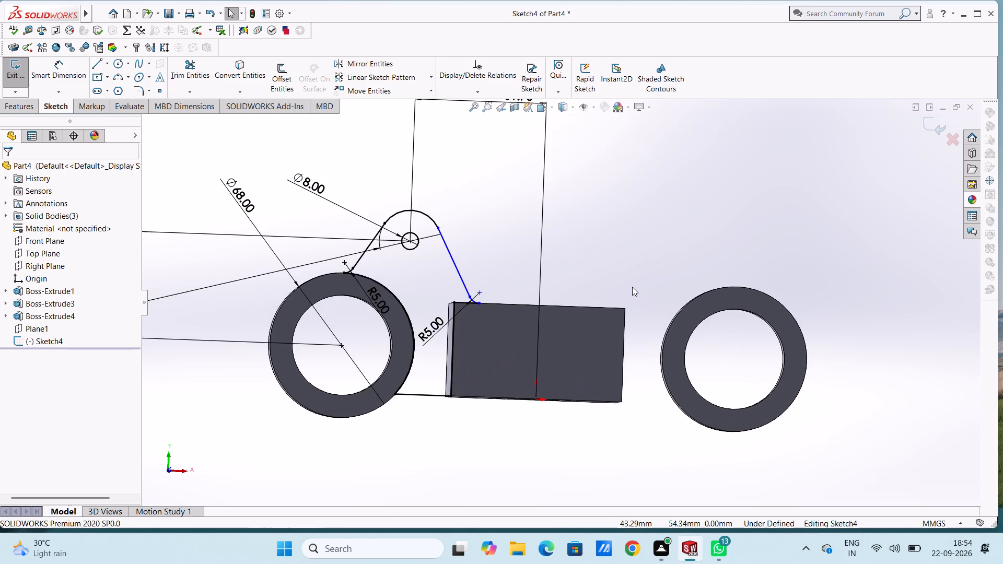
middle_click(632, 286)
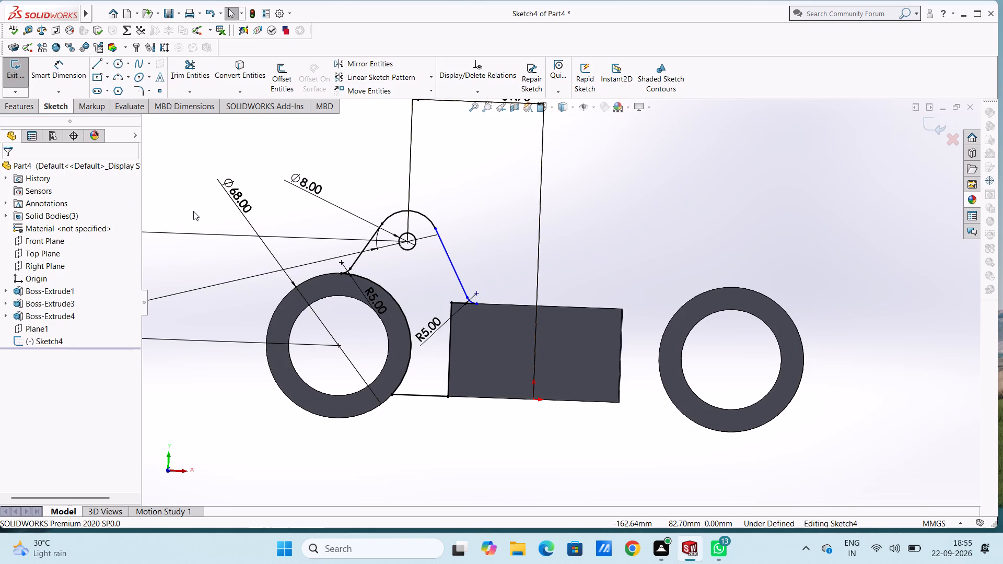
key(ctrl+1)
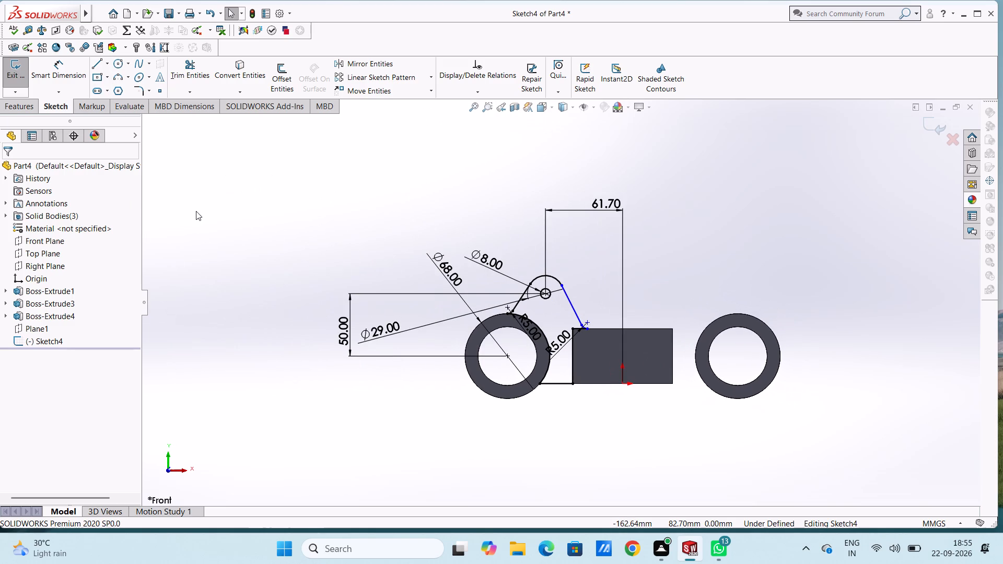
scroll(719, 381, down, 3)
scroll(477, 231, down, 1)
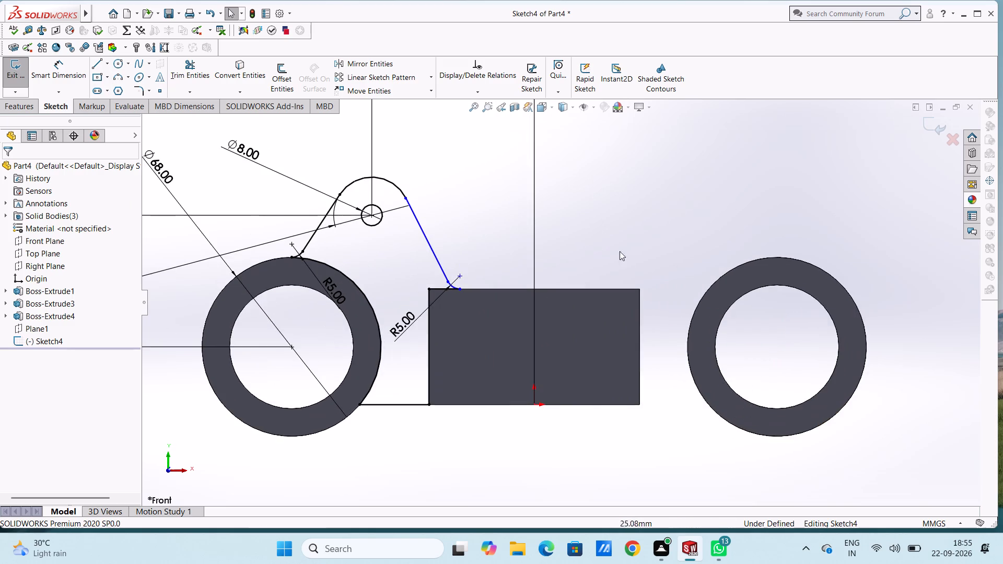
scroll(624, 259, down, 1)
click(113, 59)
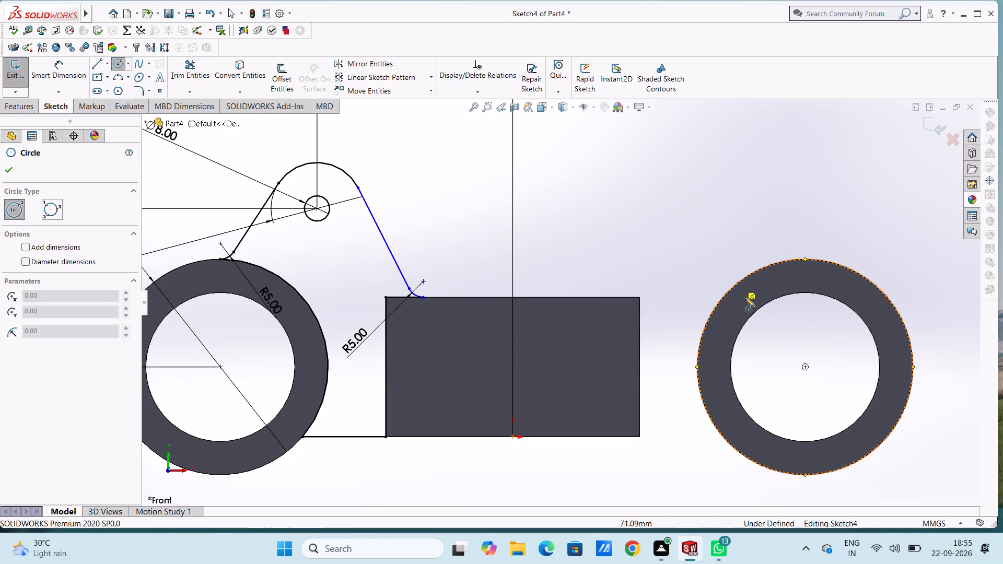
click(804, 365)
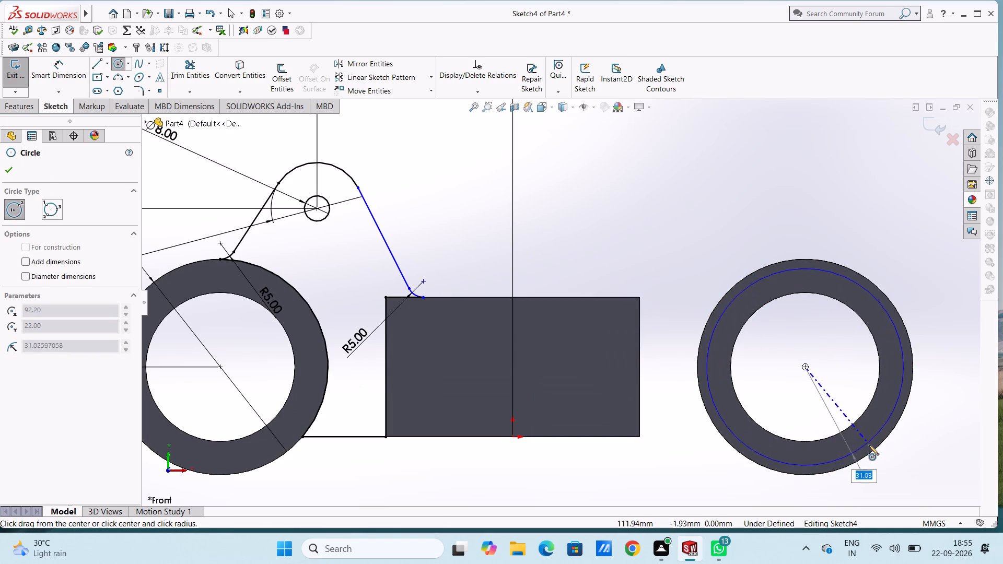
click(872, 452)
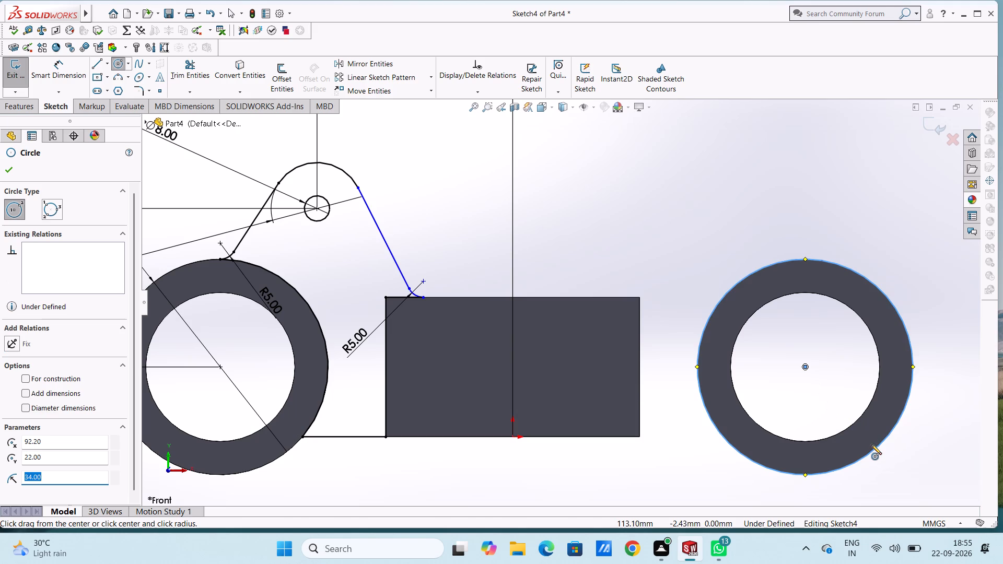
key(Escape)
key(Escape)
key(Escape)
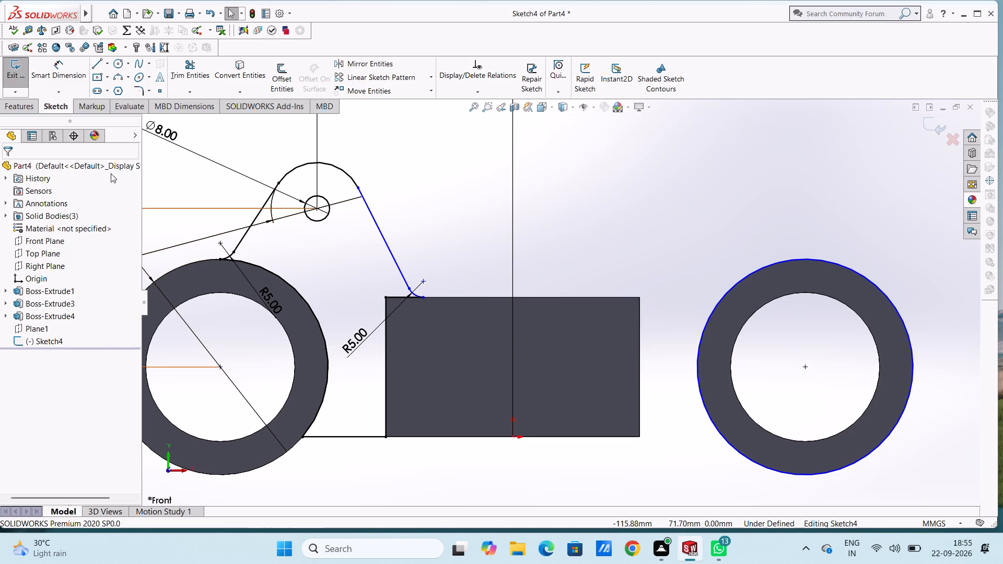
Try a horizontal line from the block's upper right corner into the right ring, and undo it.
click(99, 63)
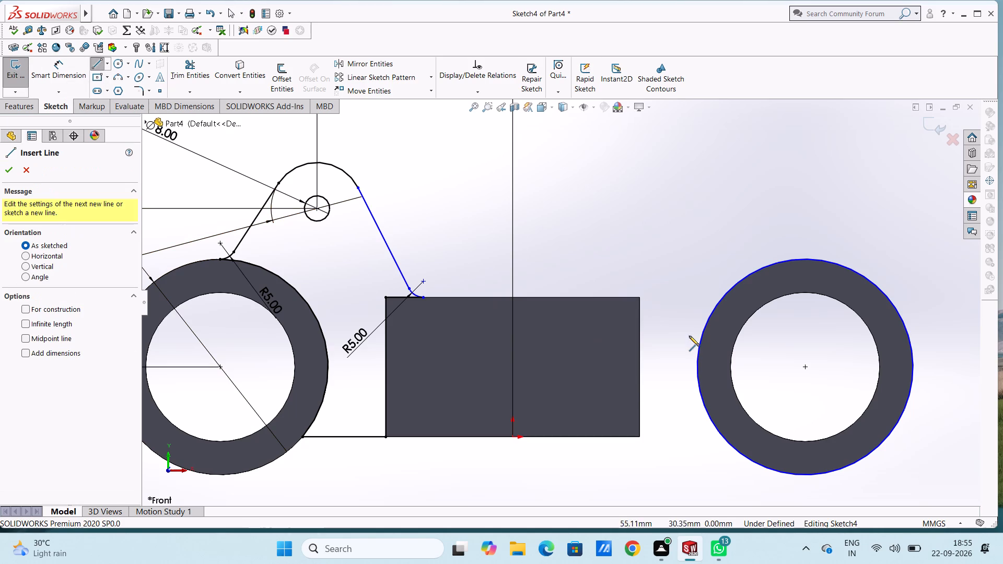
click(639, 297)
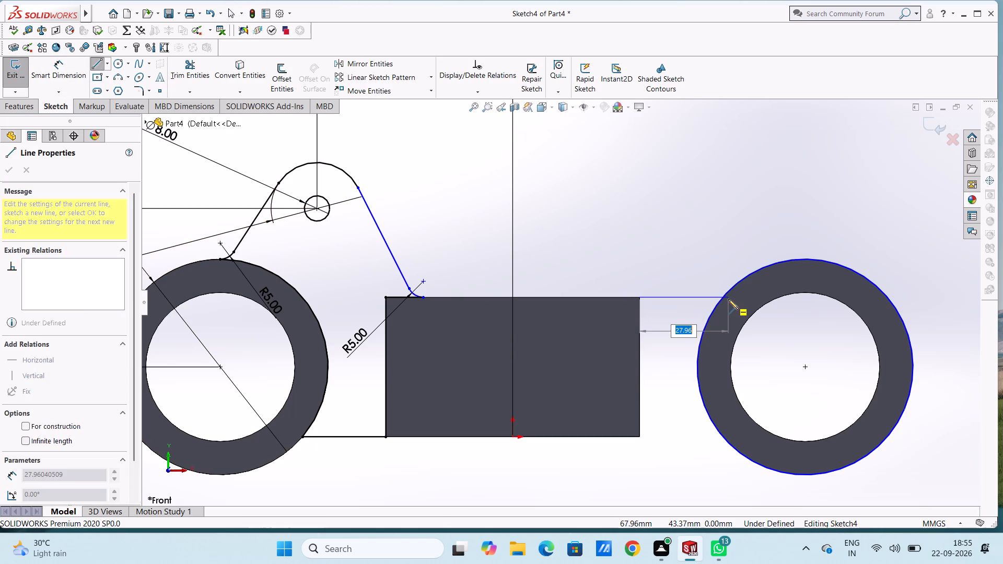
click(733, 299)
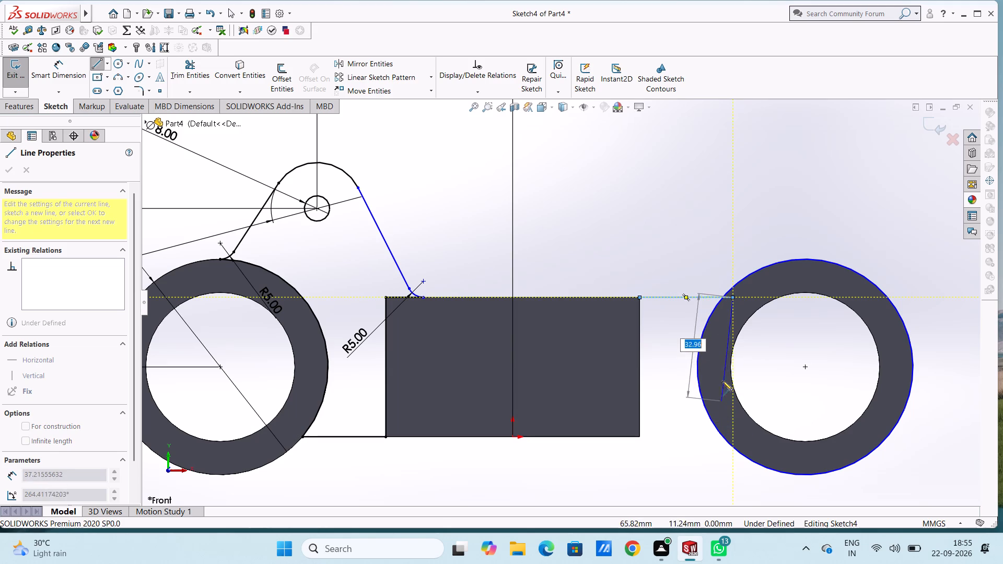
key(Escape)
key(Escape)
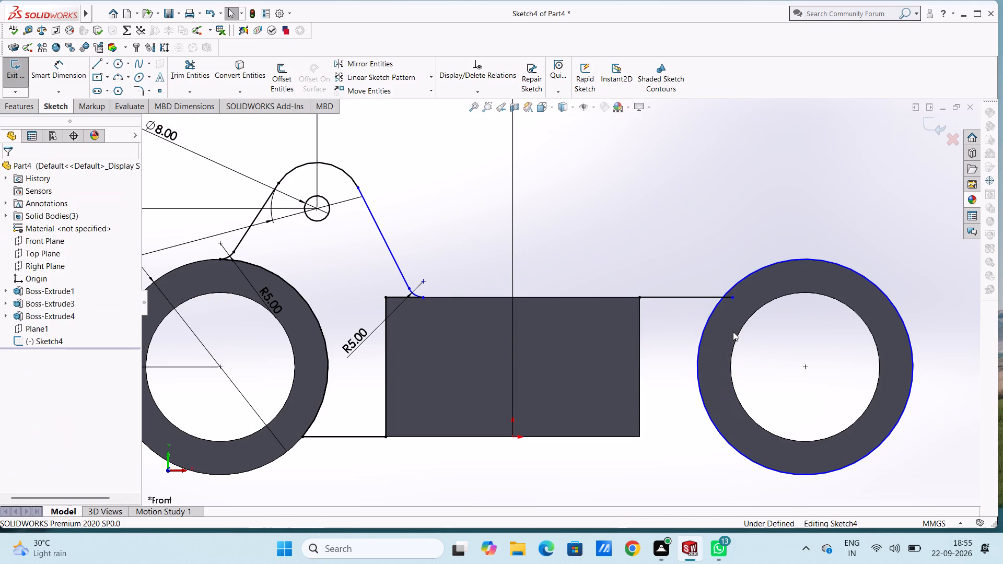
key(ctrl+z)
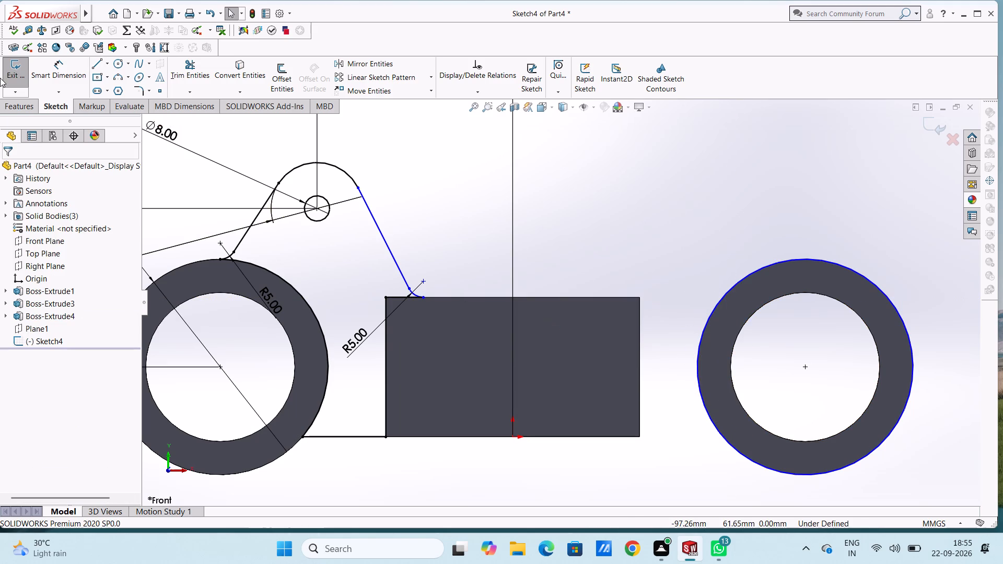
Sketch three connected lines from the block's upper right corner: about 27.5 mm into the right ring, vertically down, and back to the block's lower corner.
click(100, 64)
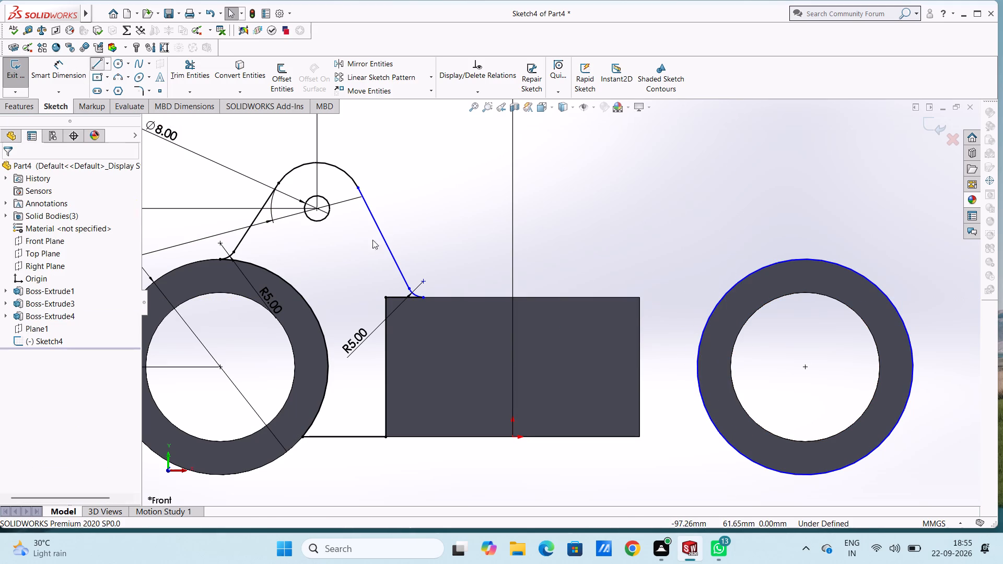
click(640, 298)
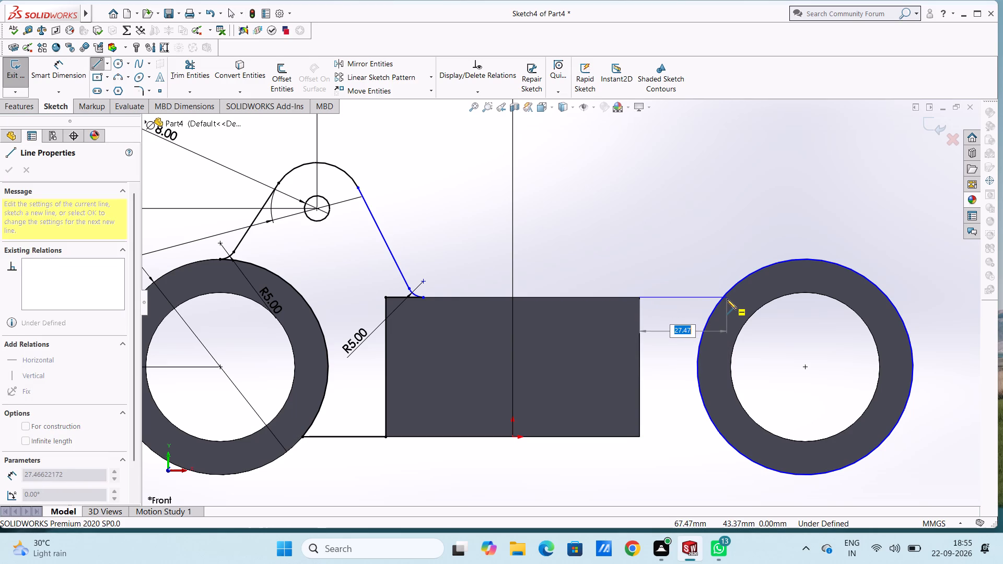
click(727, 299)
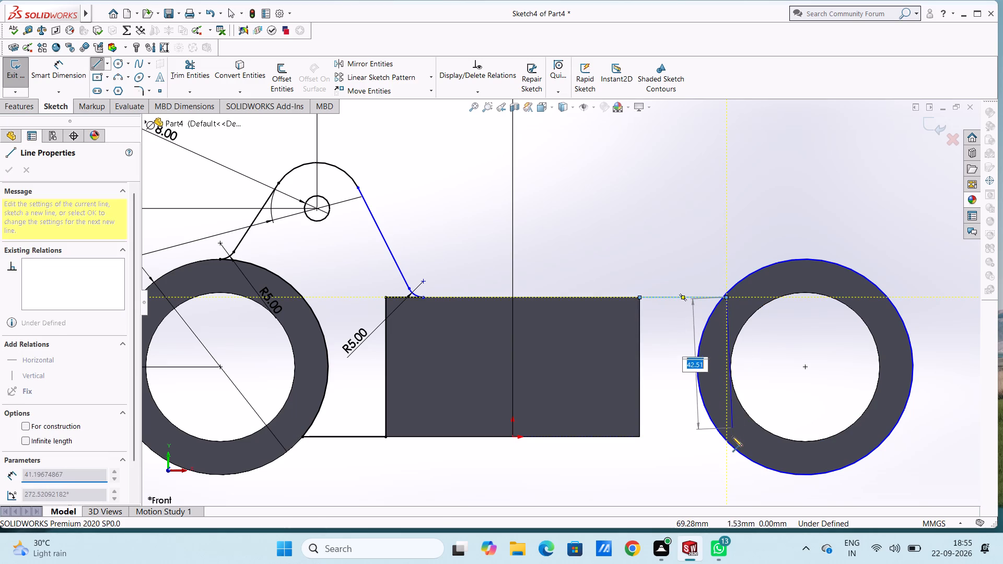
click(727, 436)
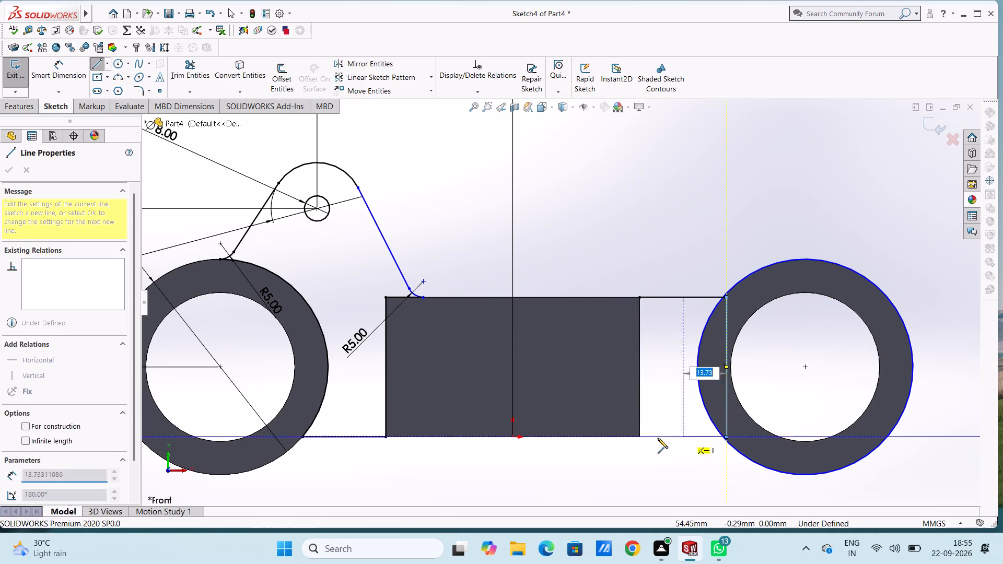
click(640, 437)
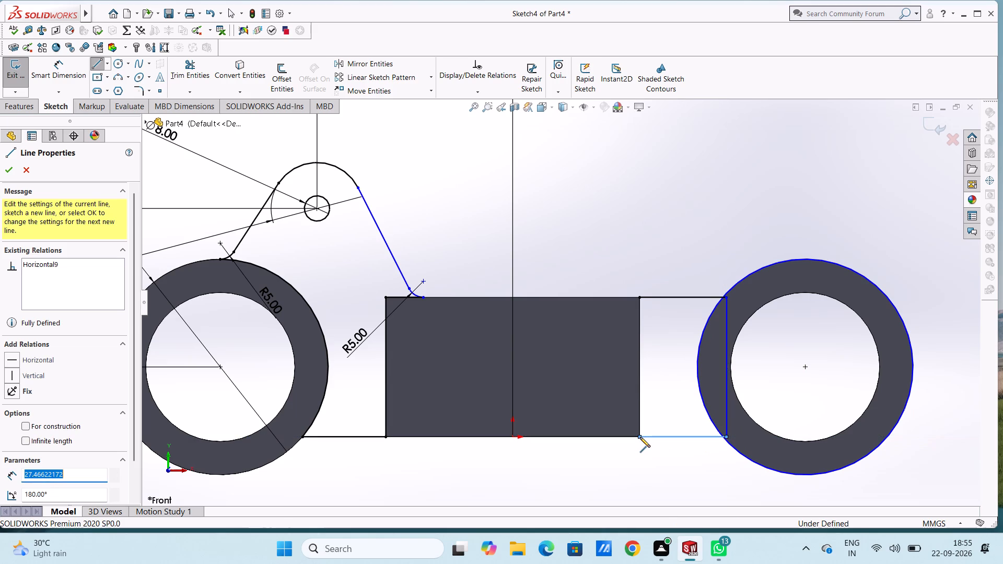
key(Escape)
key(Escape)
key(Escape)
key(Escape)
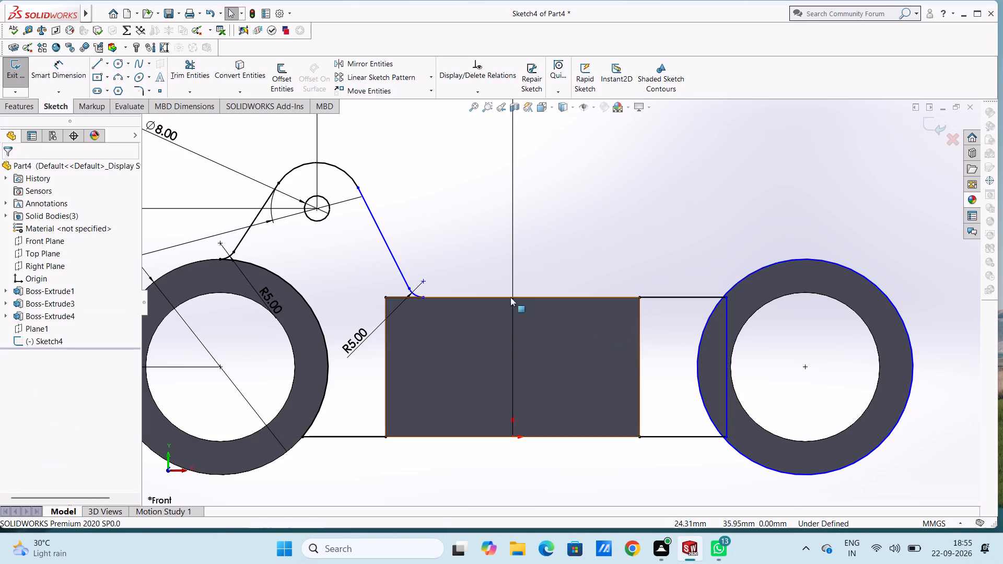
Close the right arm profile with a 44 mm vertical line along the block's right edge.
click(96, 63)
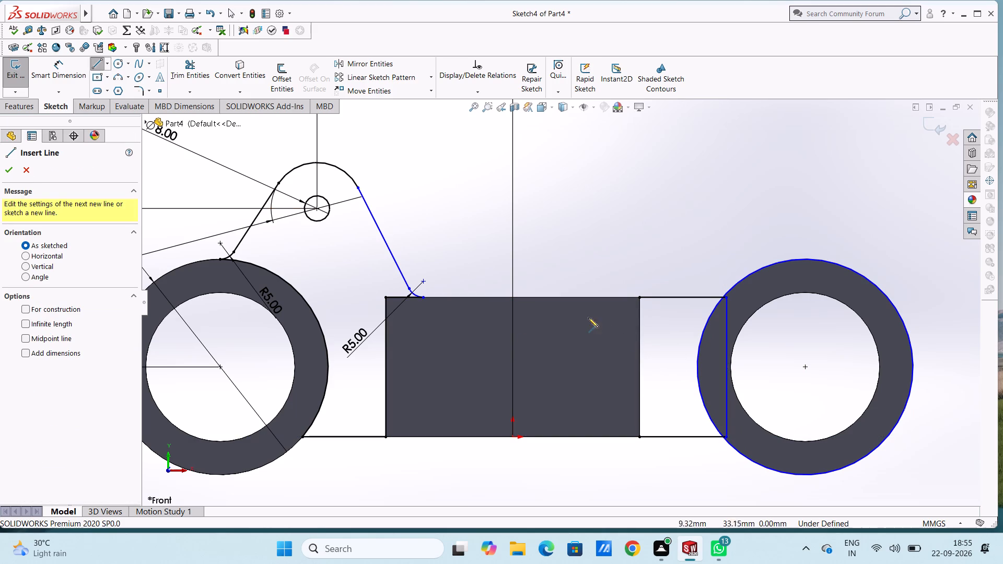
click(639, 297)
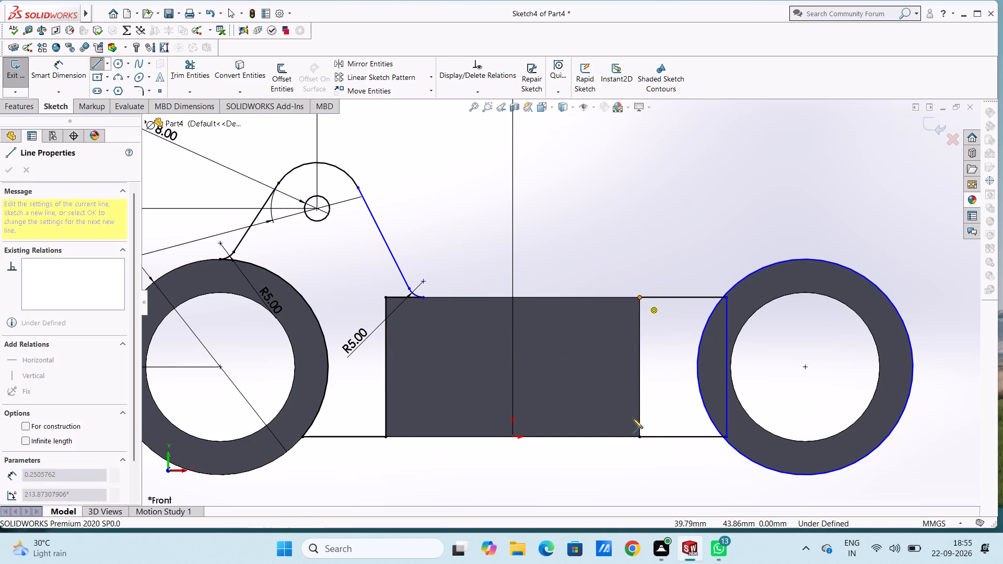
click(639, 438)
key(Escape)
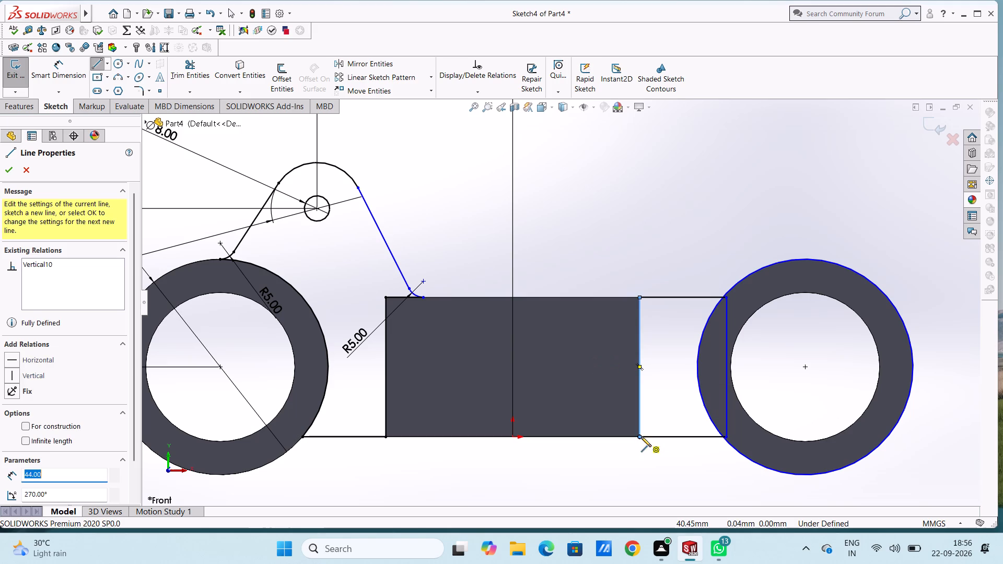
key(Escape)
key(Escape)
key(Escape)
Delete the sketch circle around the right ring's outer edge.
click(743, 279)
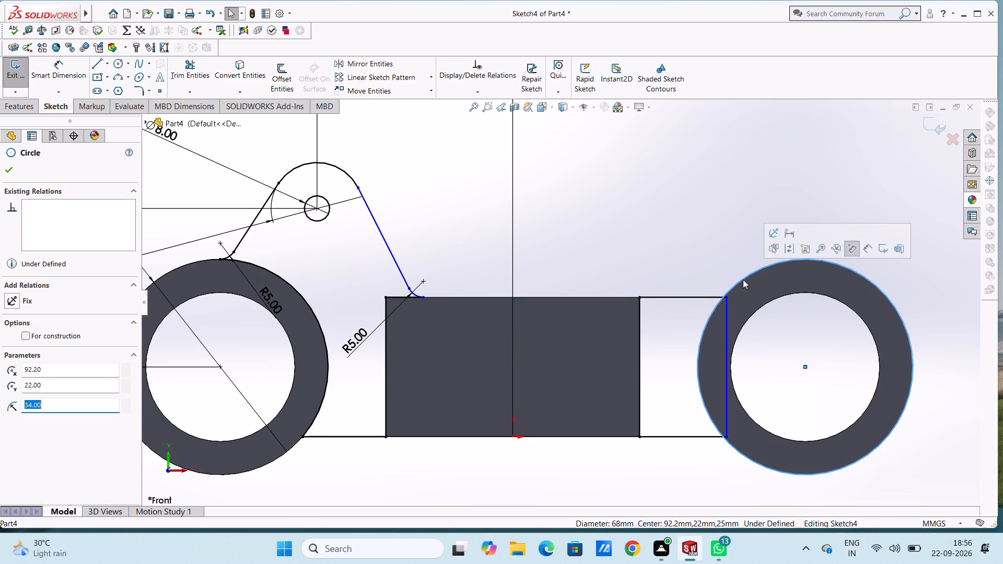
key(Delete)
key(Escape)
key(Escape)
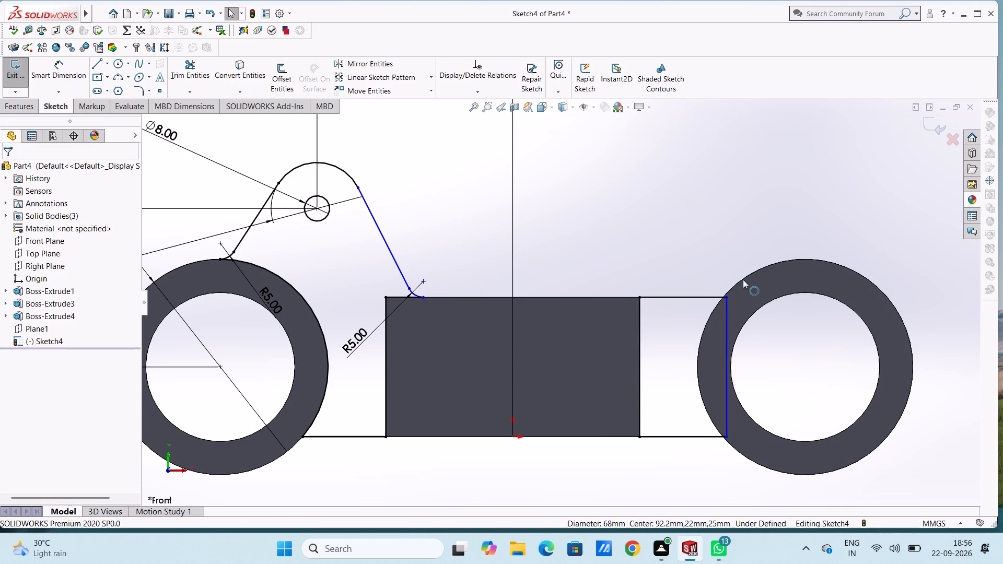
Extrude the left arm and right connector profiles together by 14 mm with a Mid Plane end condition.
scroll(494, 226, up, 3)
middle_drag(734, 166, 700, 234)
click(15, 113)
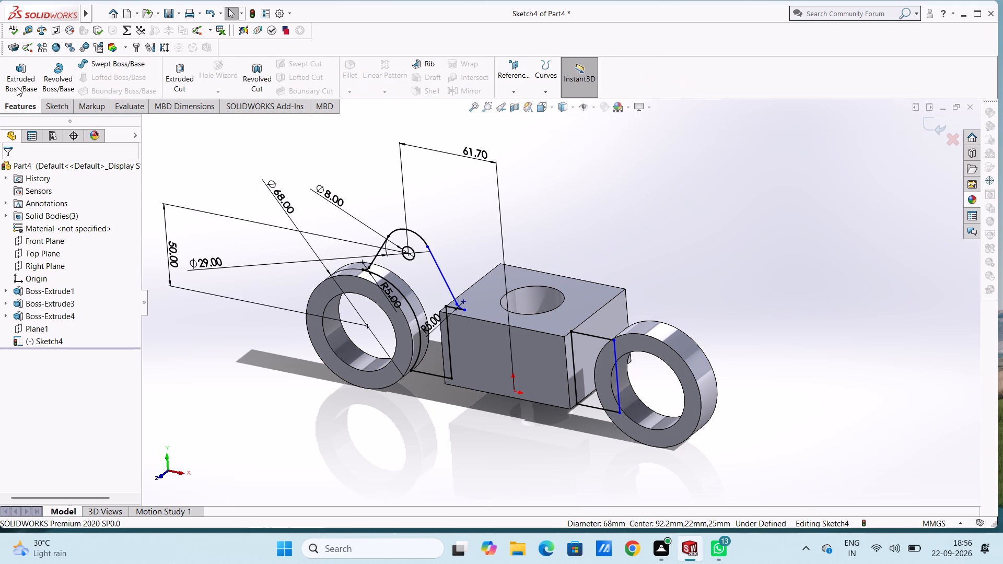
click(18, 82)
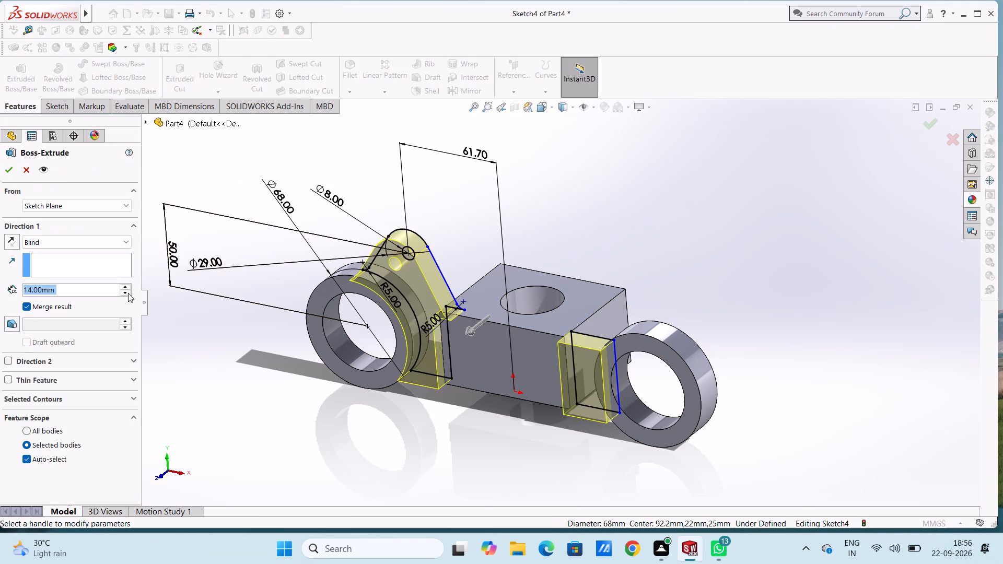
click(81, 206)
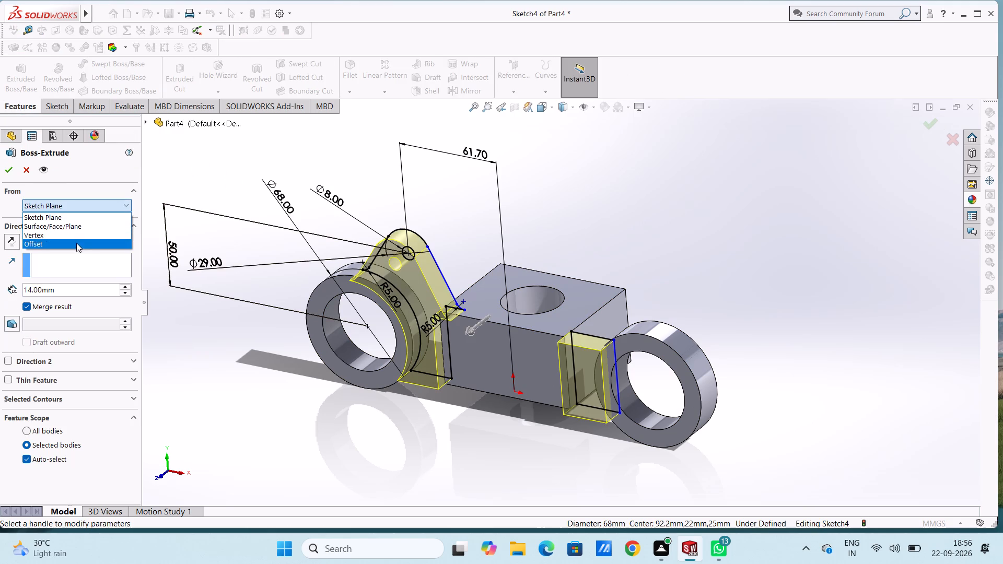
click(189, 326)
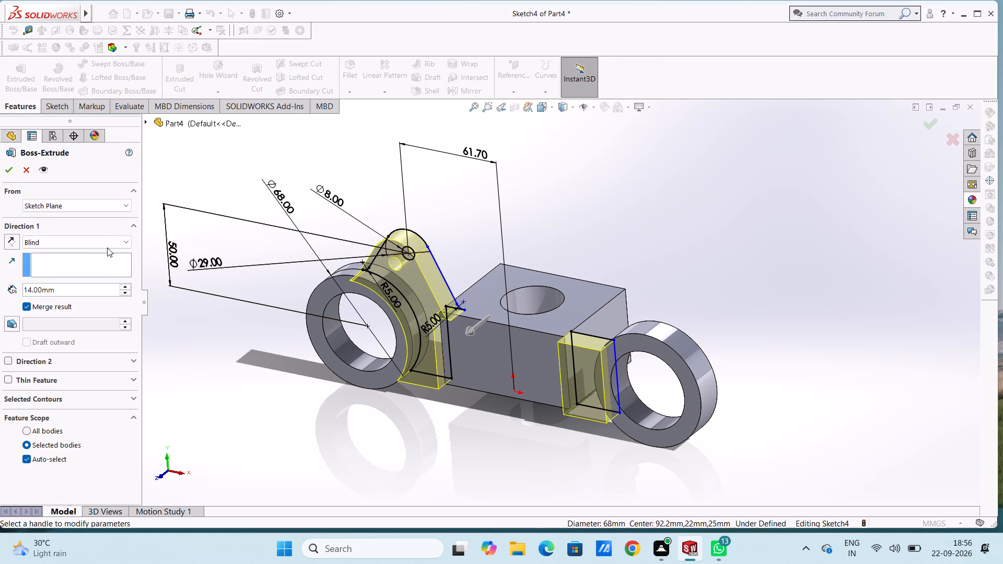
click(92, 242)
click(81, 305)
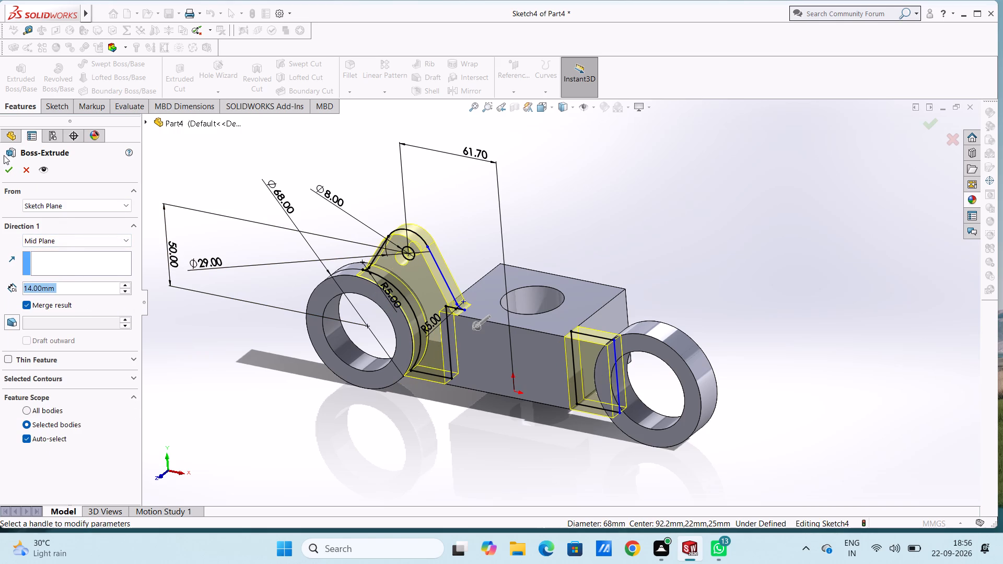
click(8, 170)
click(251, 192)
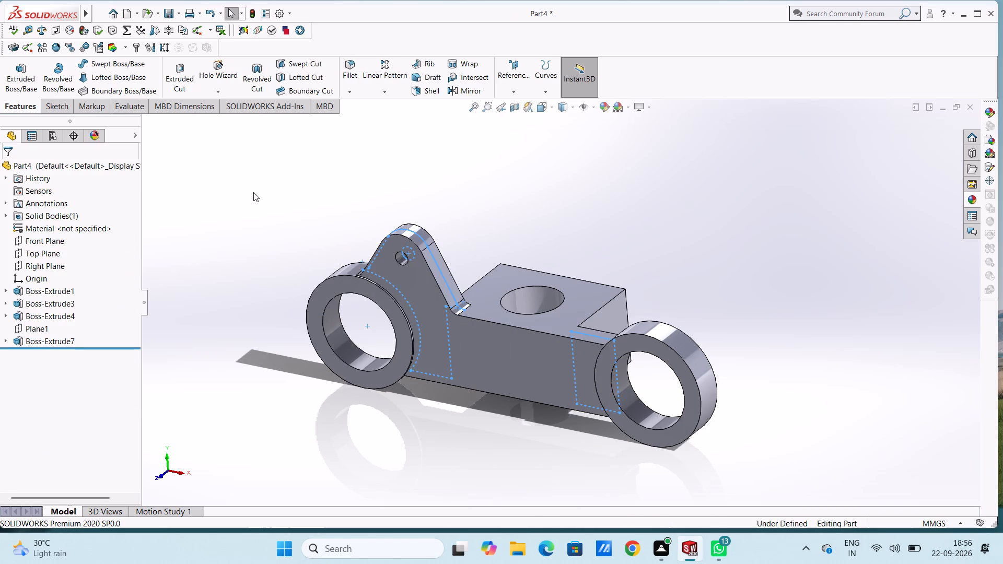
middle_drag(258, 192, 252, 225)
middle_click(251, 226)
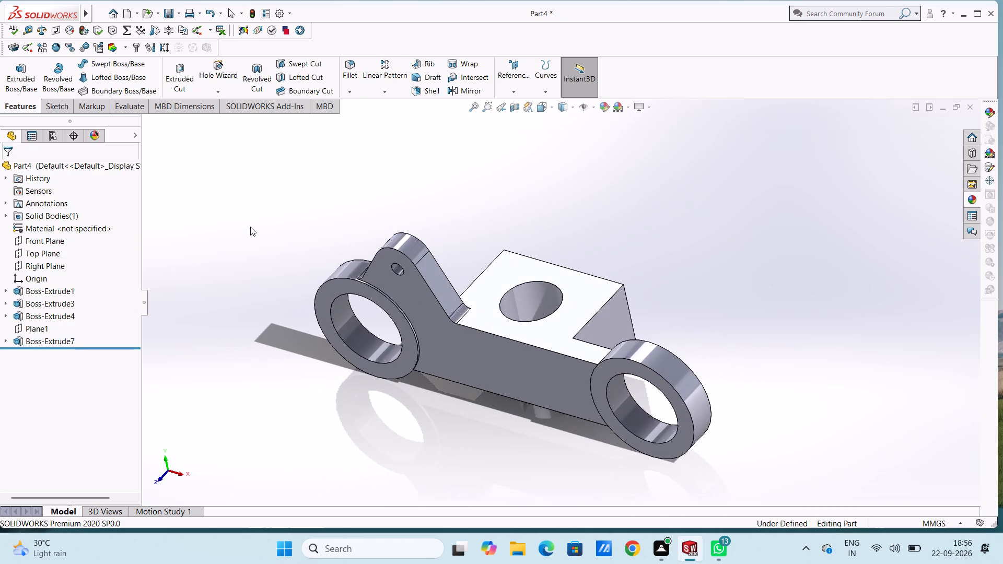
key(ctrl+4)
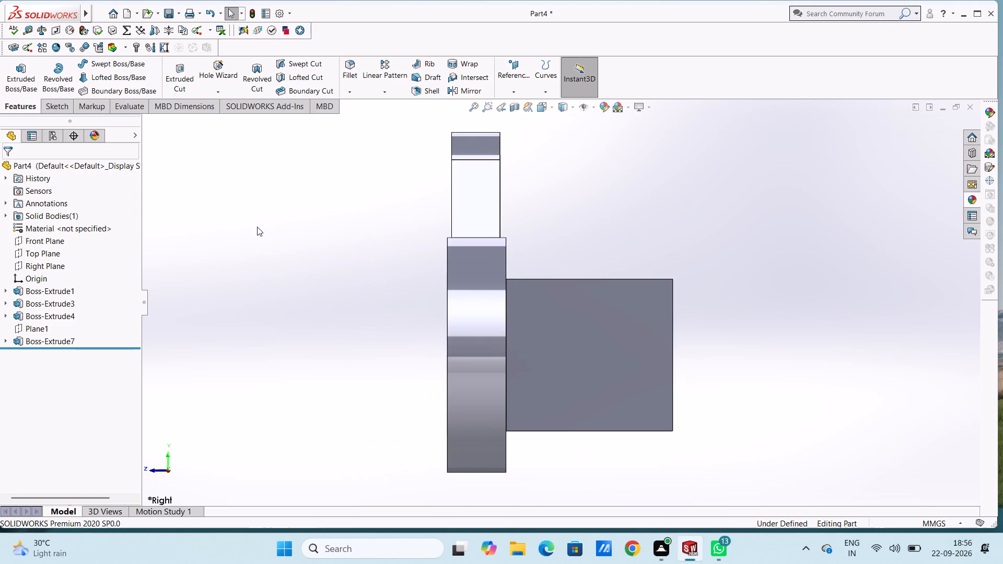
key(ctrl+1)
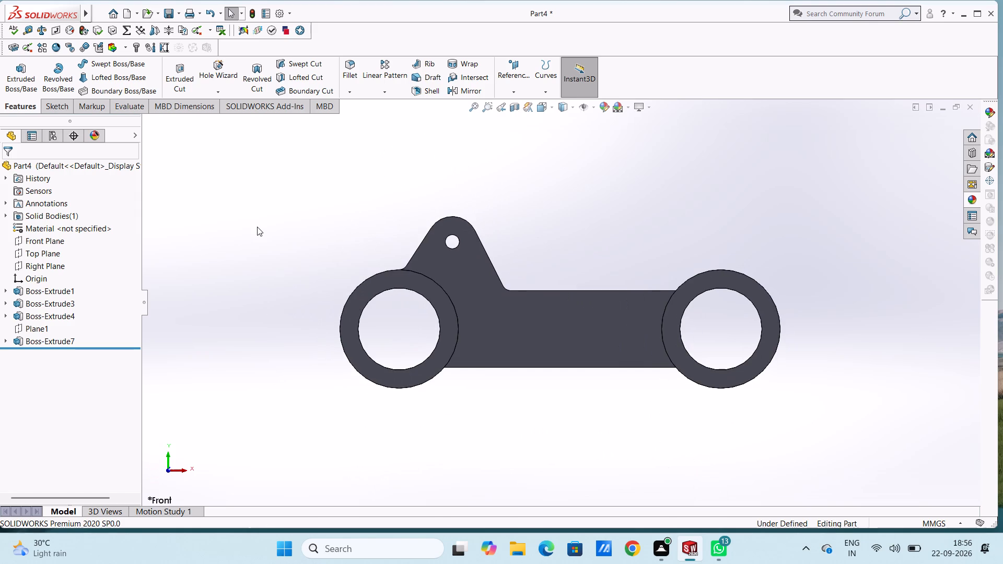
Start a sketch on the block's back face and draw a circle of 4 mm radius above the ring without the raised arm.
key(ctrl+2)
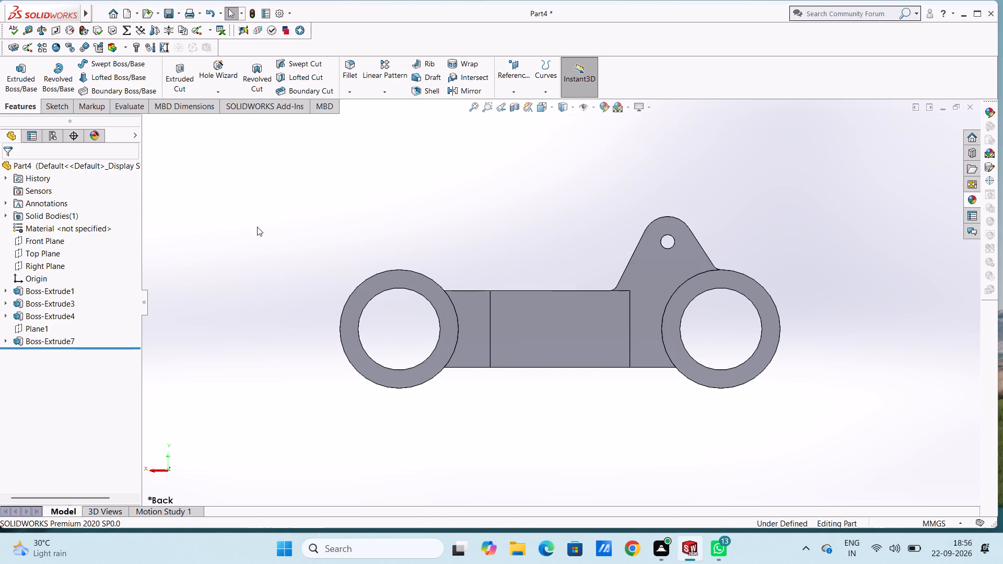
middle_drag(294, 213, 296, 354)
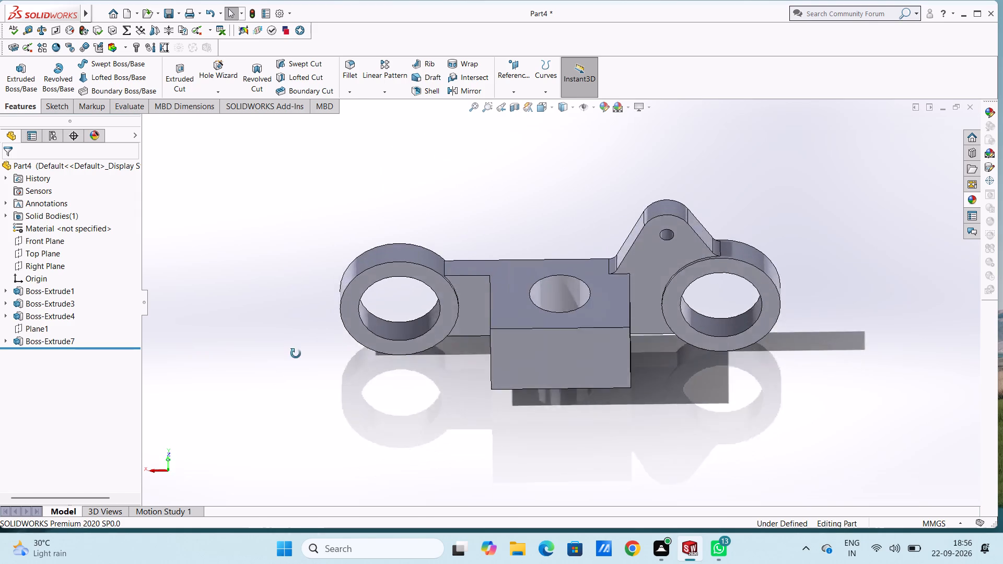
middle_drag(296, 354, 293, 292)
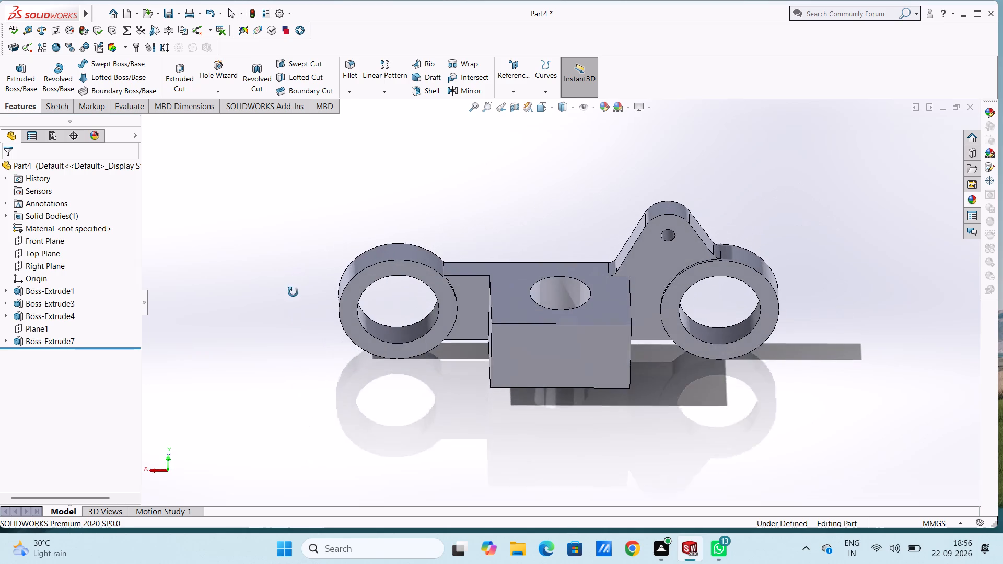
middle_drag(293, 292, 292, 286)
key(ctrl+2)
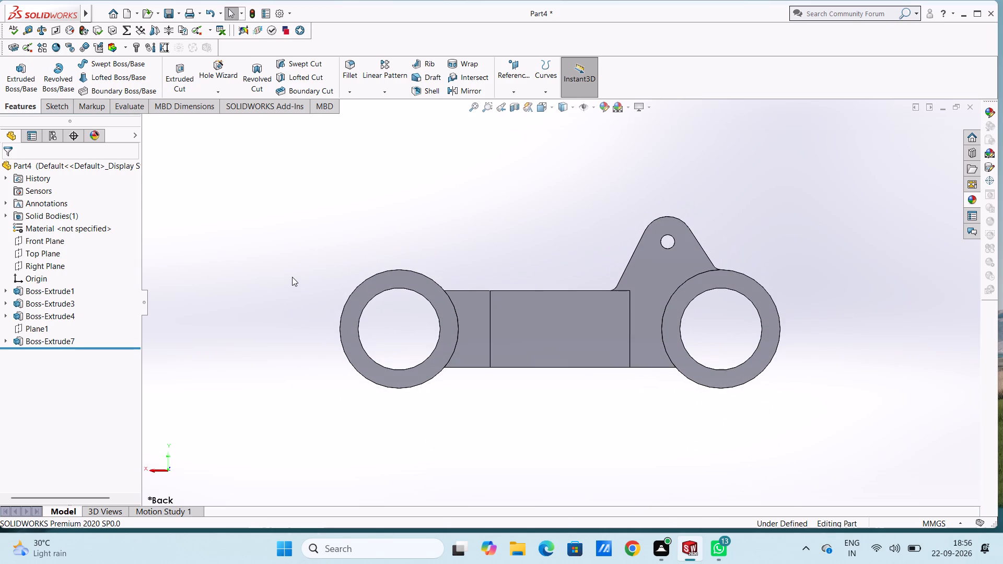
scroll(729, 358, down, 1)
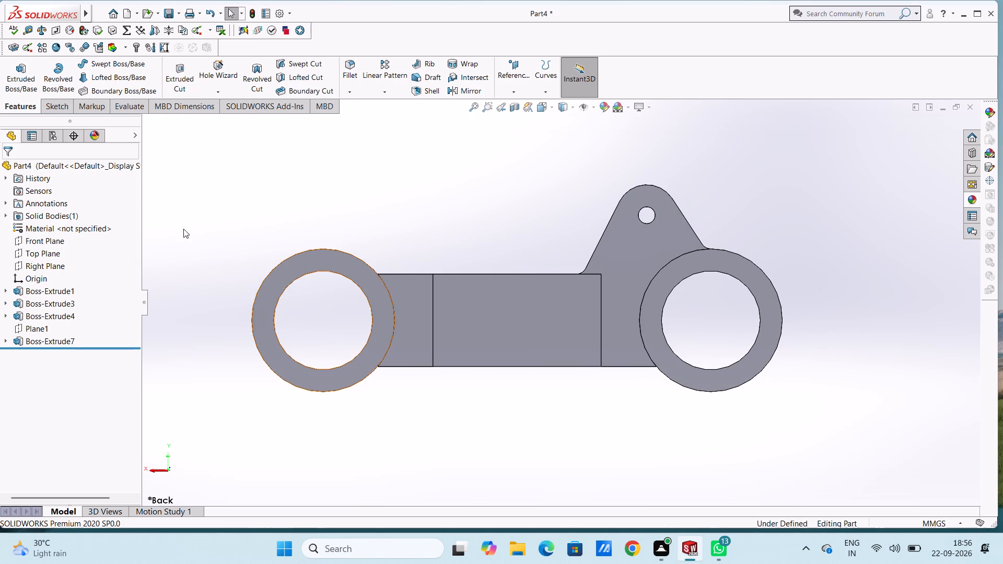
click(487, 320)
click(533, 290)
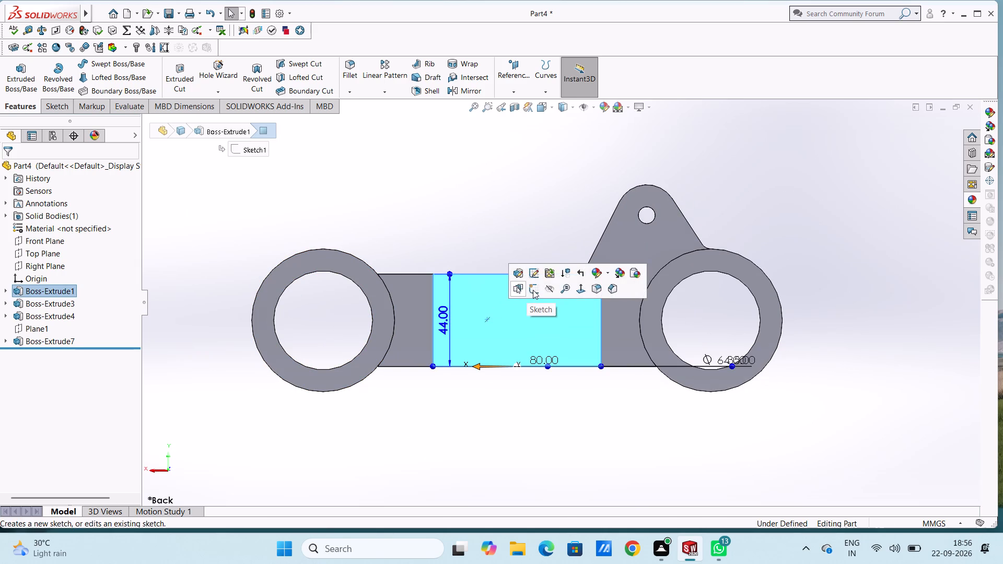
click(465, 203)
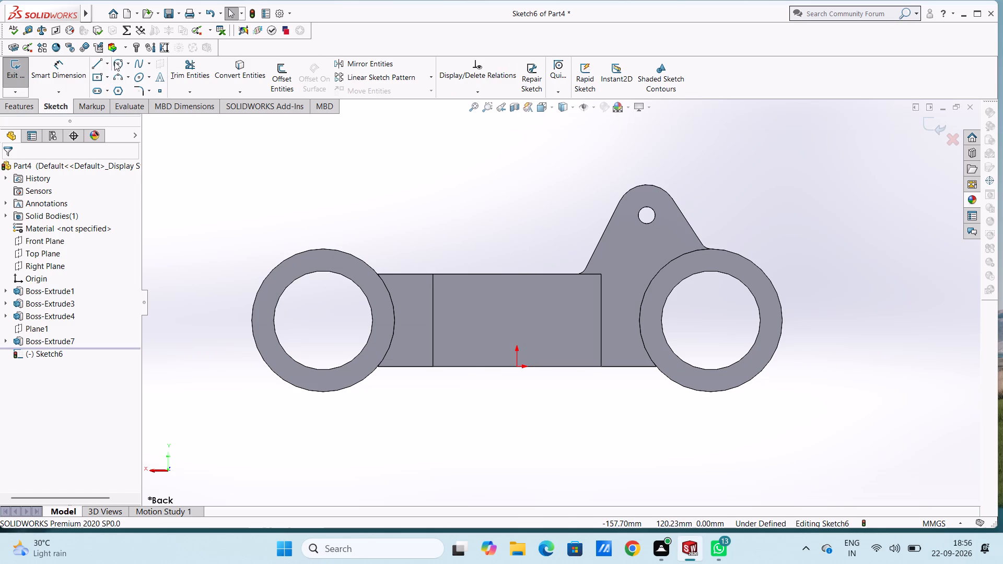
click(115, 62)
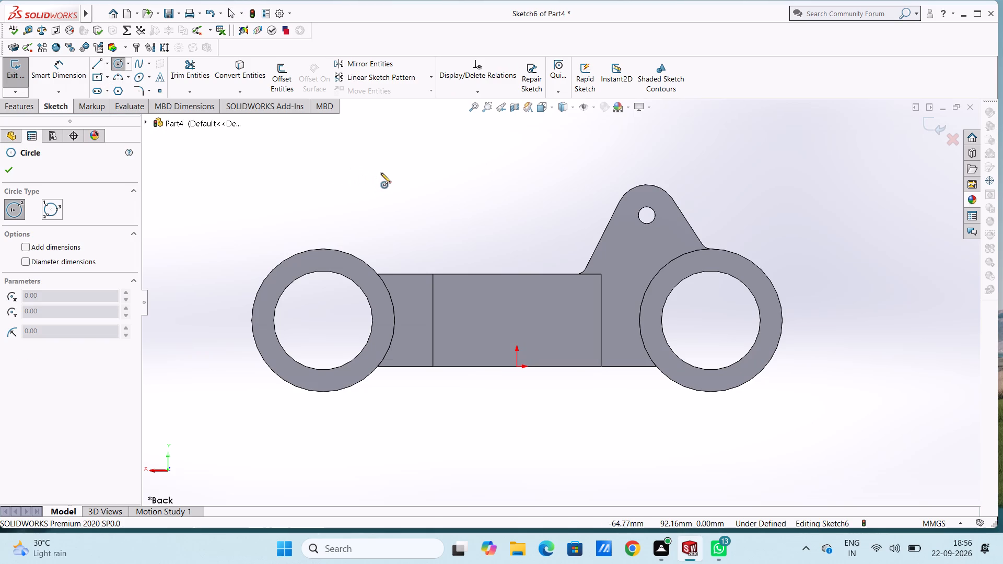
click(381, 173)
key(4)
key(Return)
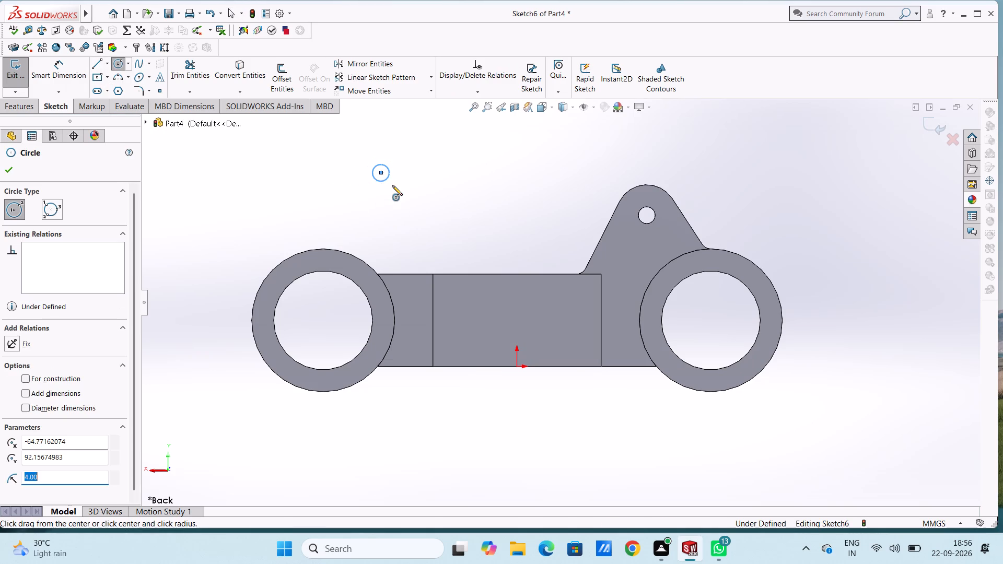
Draw a concentric circle of 14.5 mm radius around the small sketch circle.
click(381, 172)
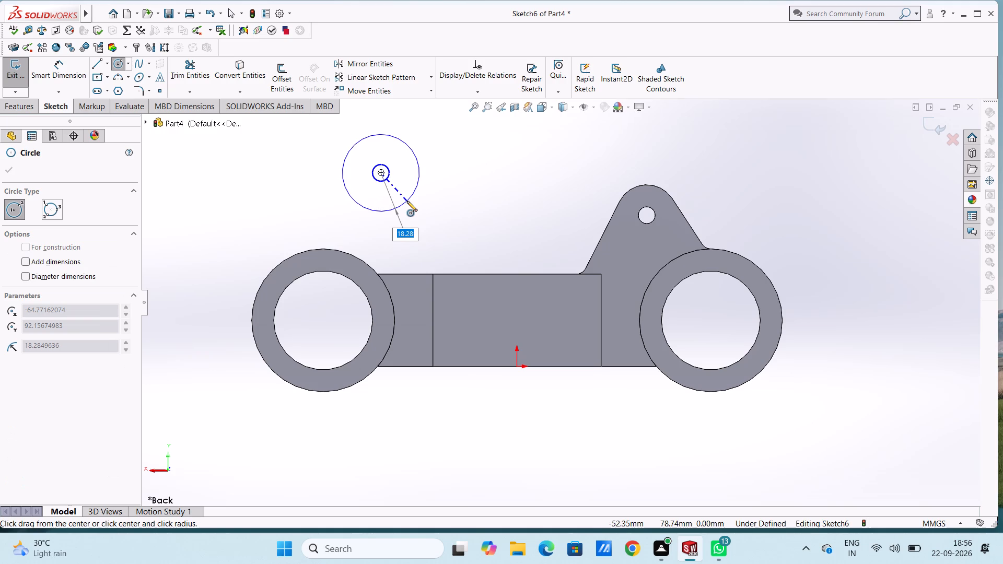
text(14.5)
key(Return)
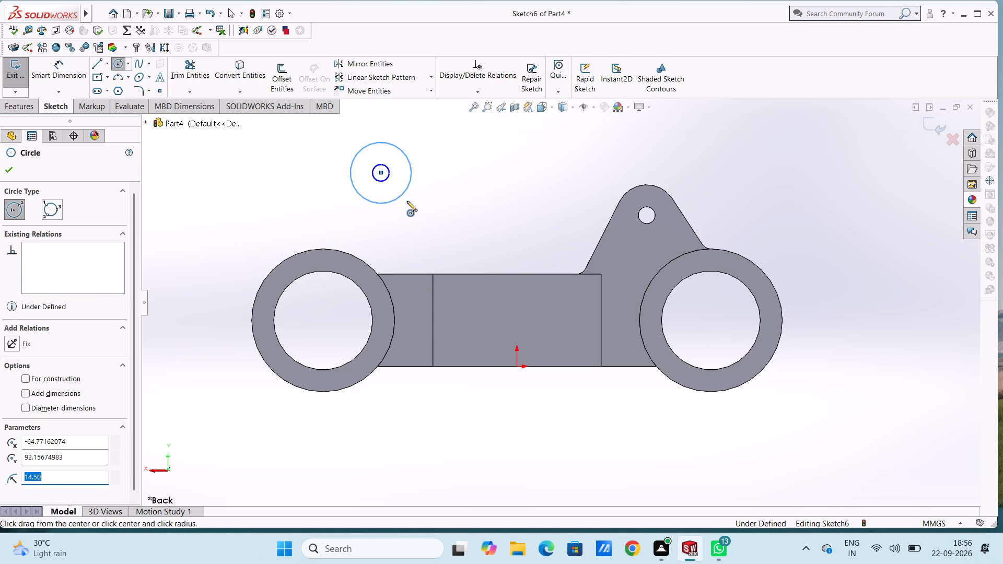
key(Escape)
key(Escape)
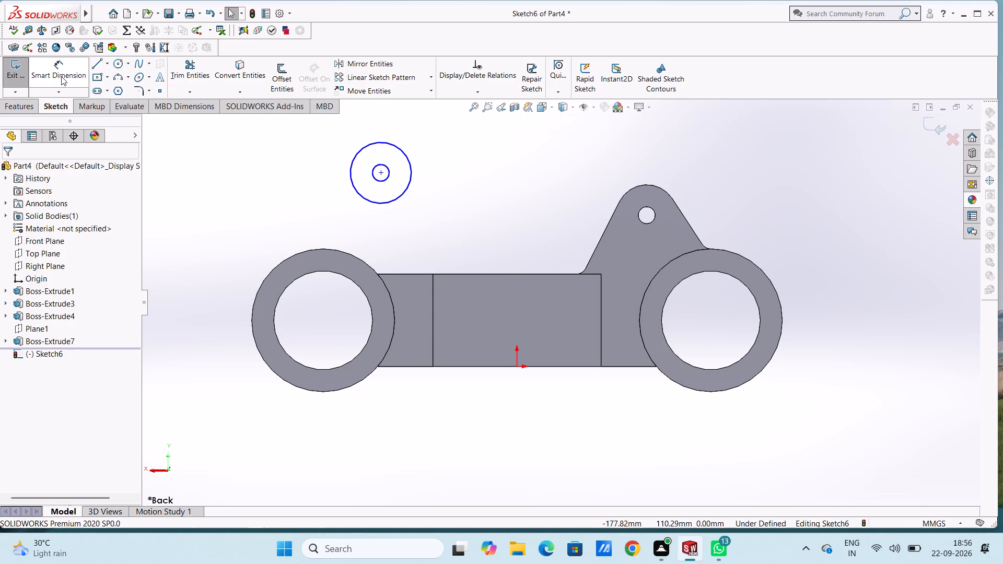
Dimension the diameters of the two concentric circles as 29 mm and 8 mm.
click(61, 75)
click(352, 168)
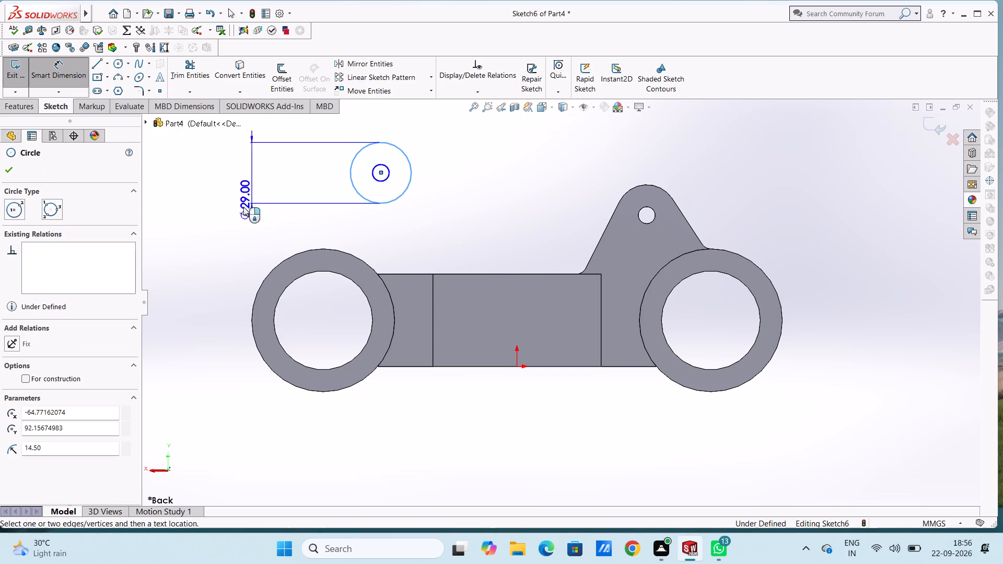
click(217, 224)
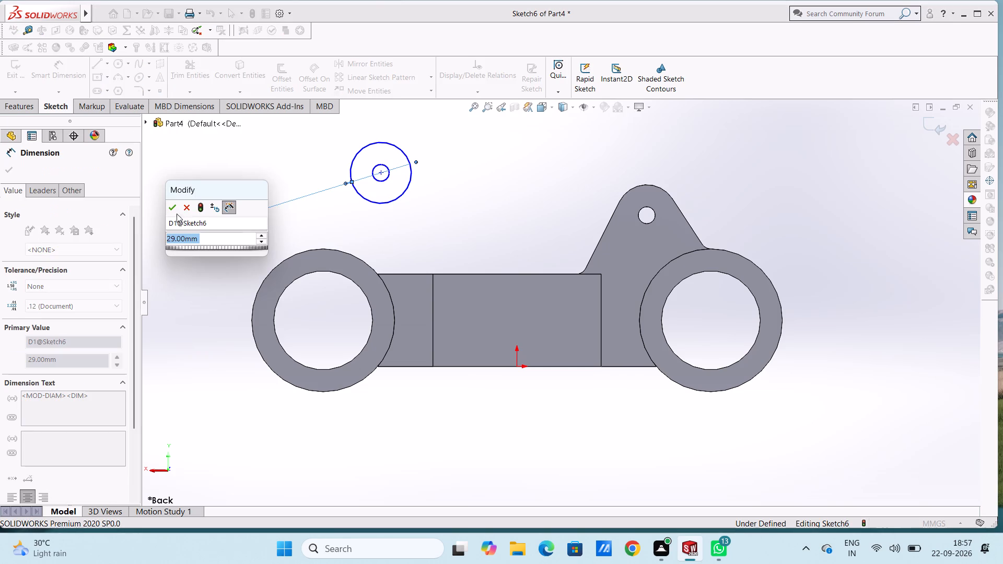
click(172, 209)
click(191, 170)
click(376, 178)
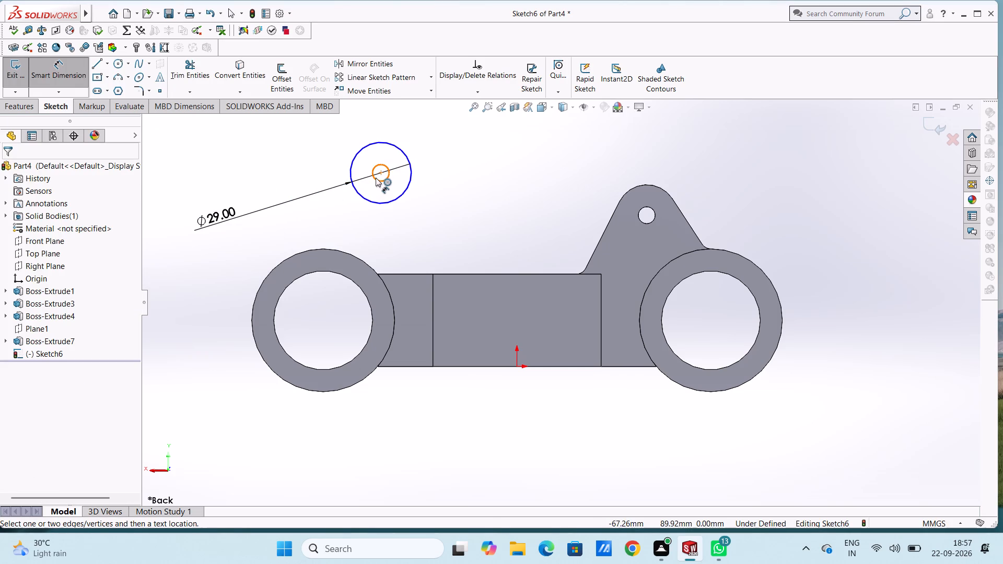
click(213, 160)
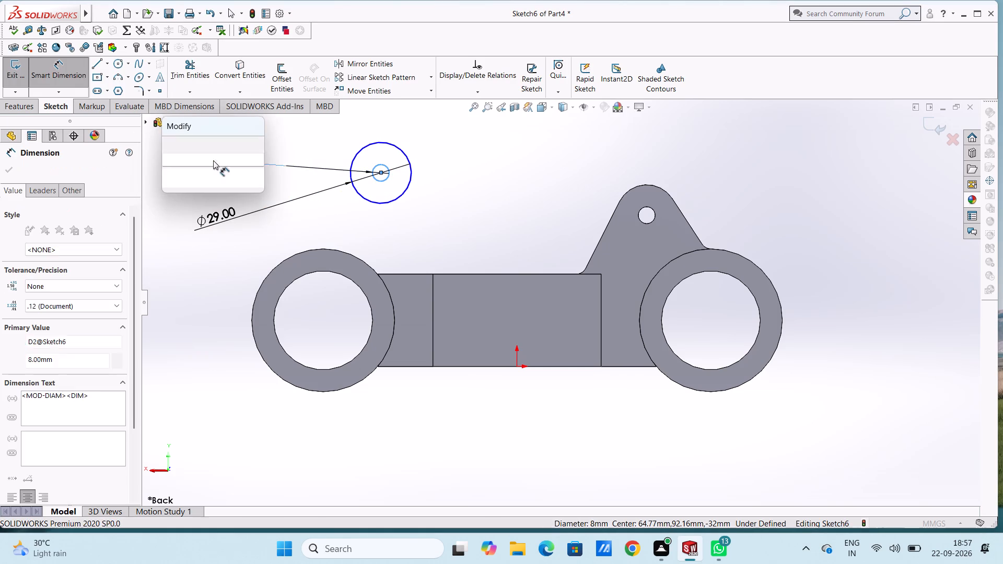
click(169, 145)
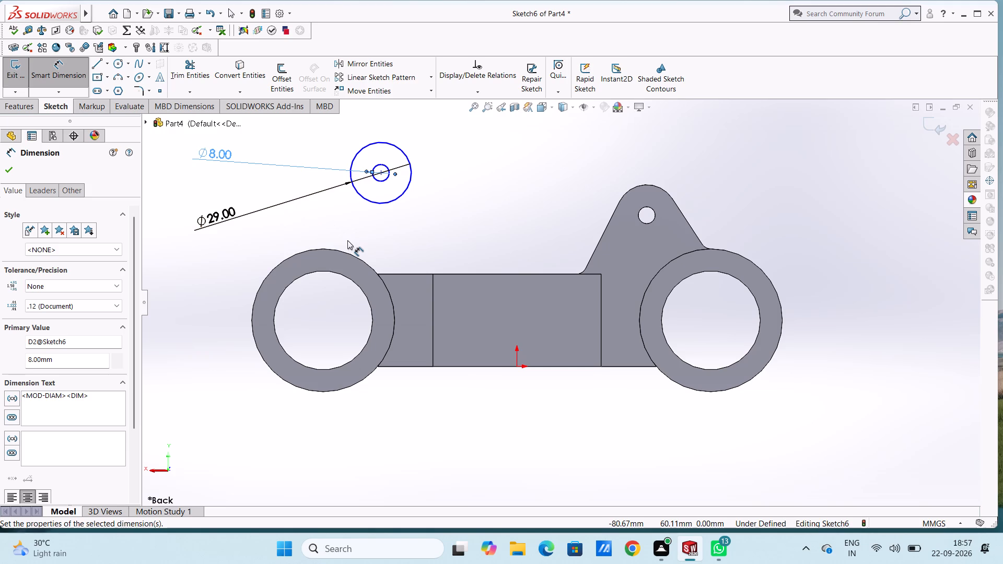
Dimension the horizontal distance from the circles' centre to the origin as 61.7 mm.
click(381, 174)
click(517, 367)
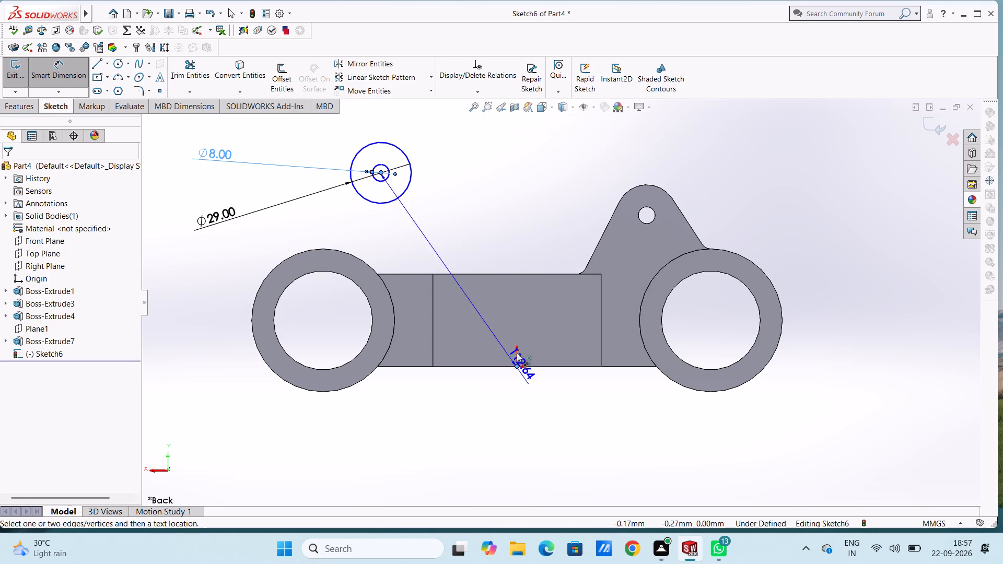
click(503, 151)
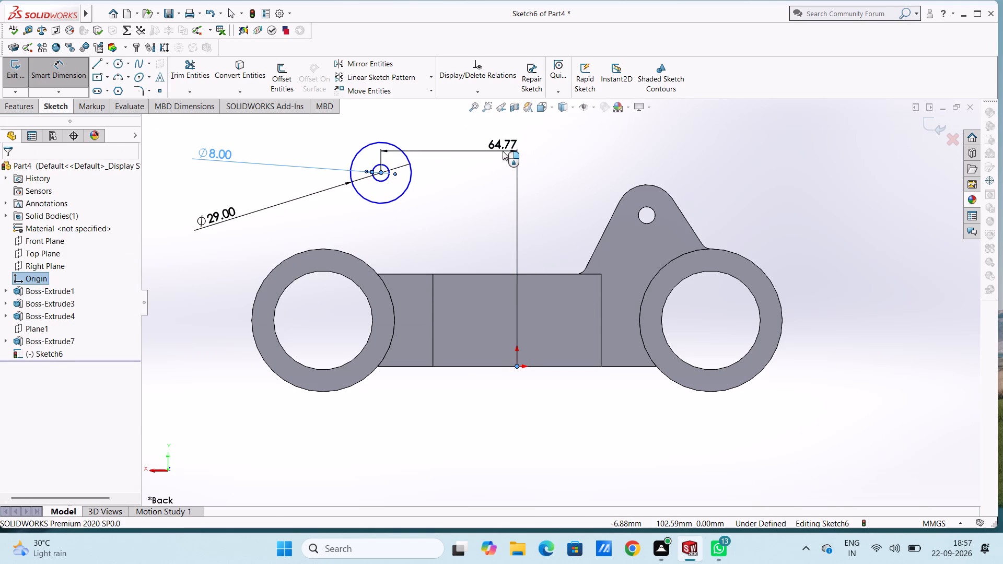
text(61.7)
key(Return)
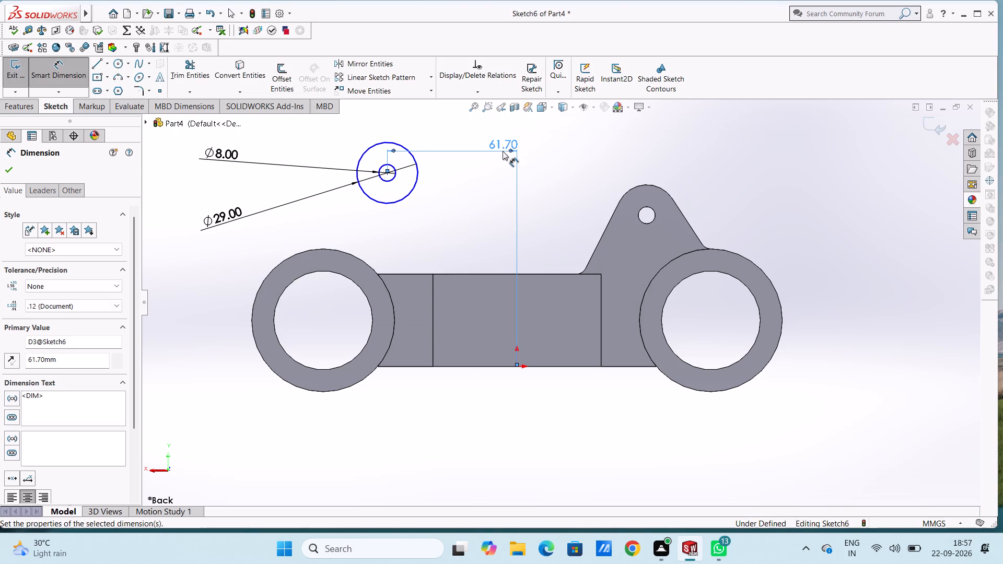
click(465, 202)
Dimension the circles' centre 50 mm vertically above the midpoint of the block's far side edge.
click(388, 173)
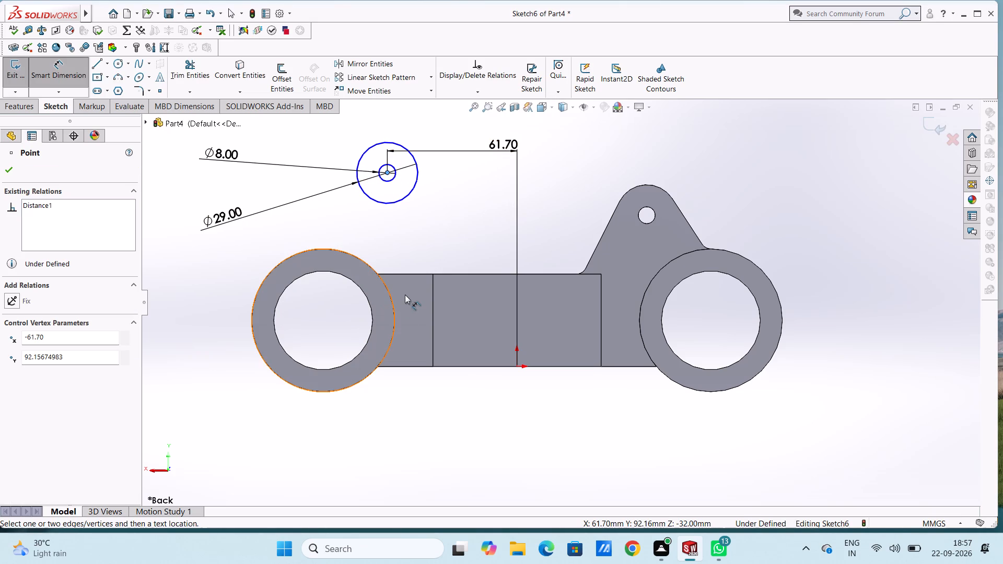
click(602, 320)
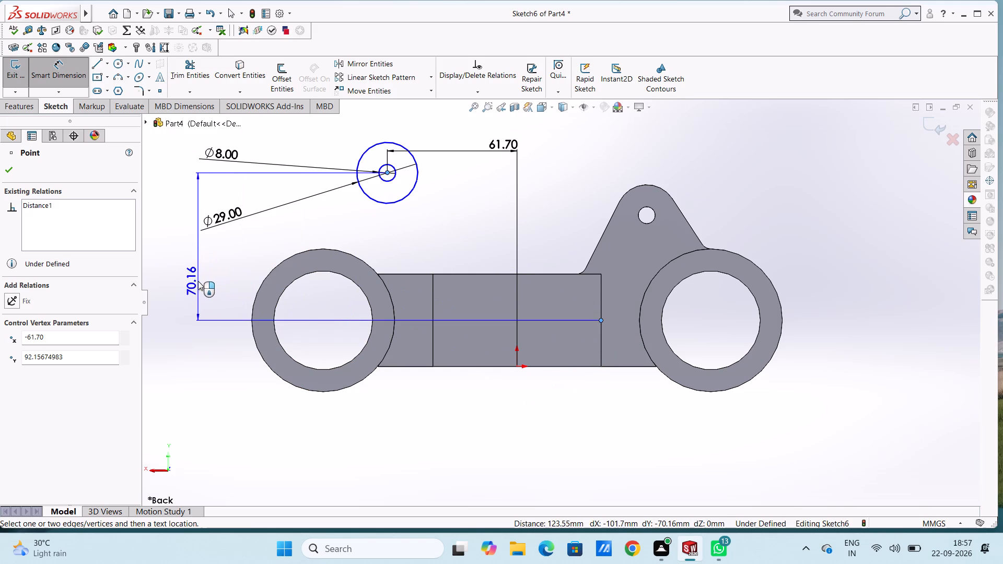
click(198, 281)
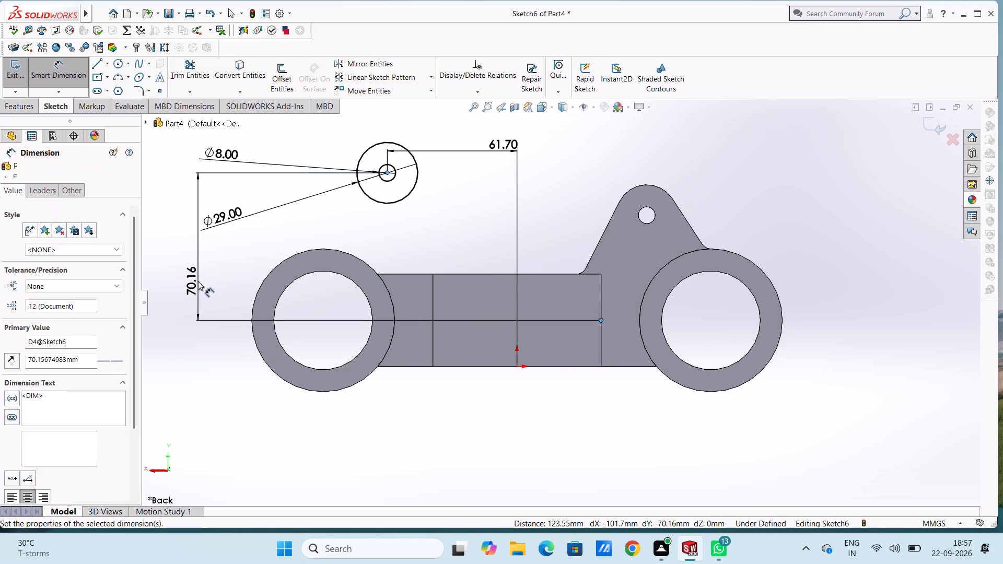
text(50)
key(Return)
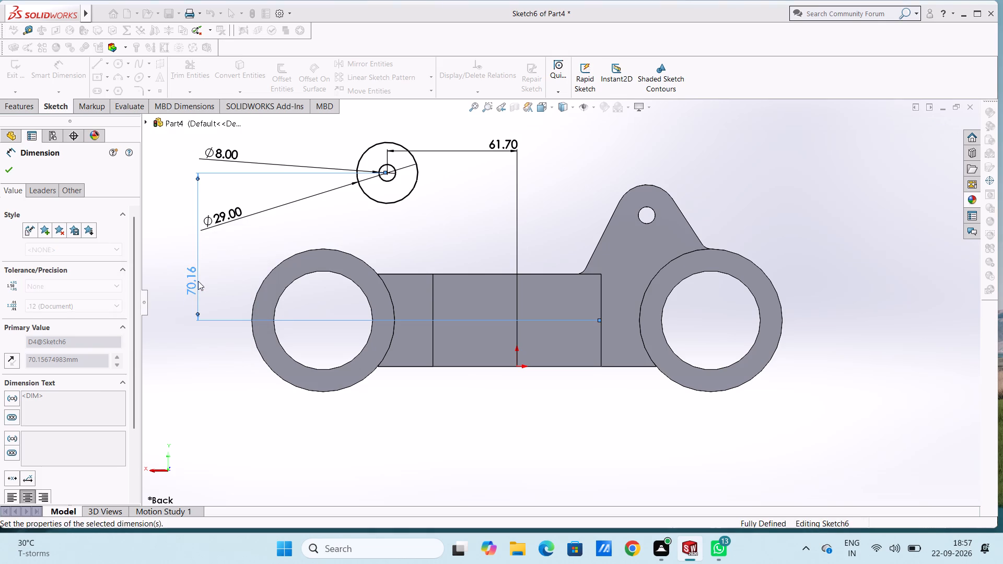
click(316, 162)
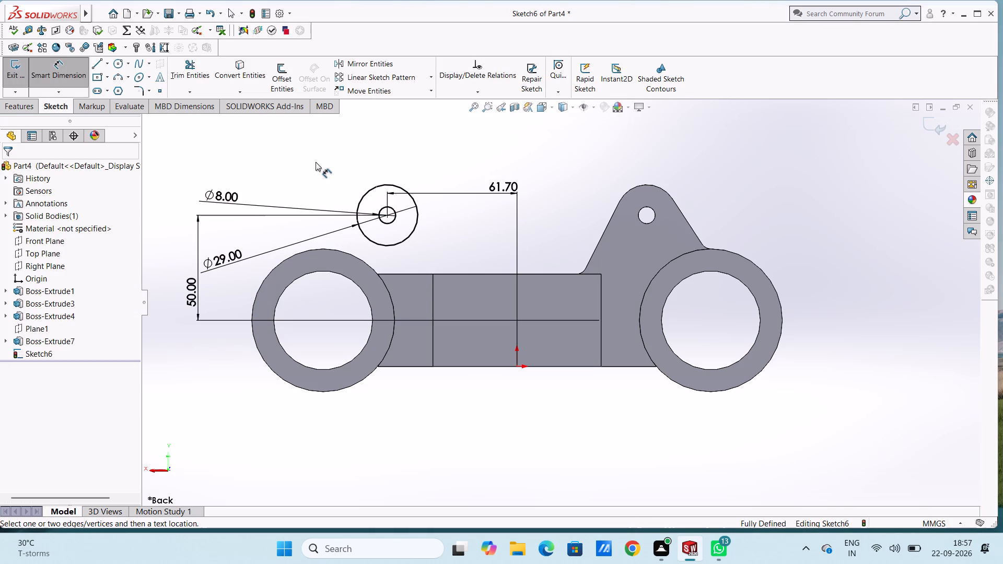
key(Escape)
key(Escape)
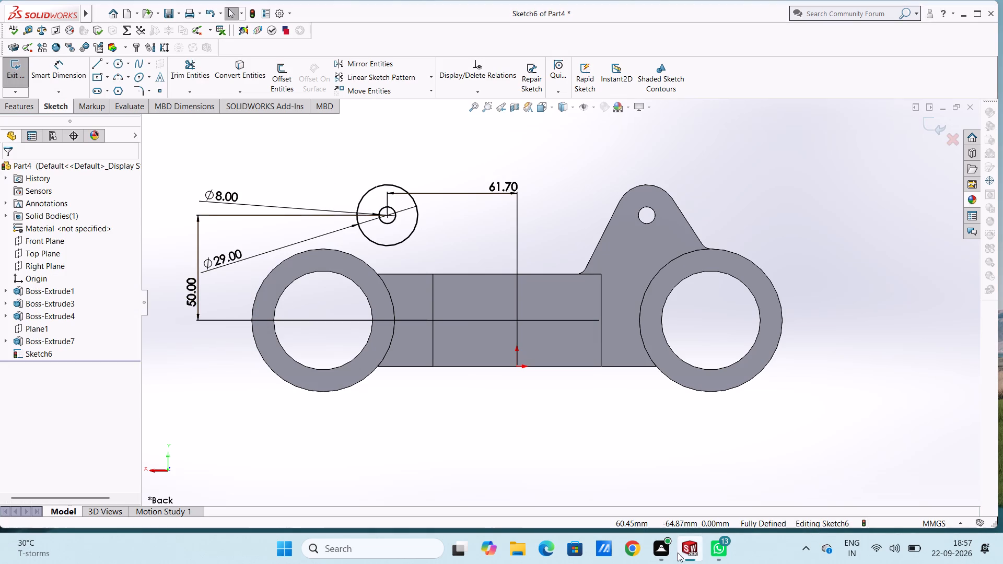
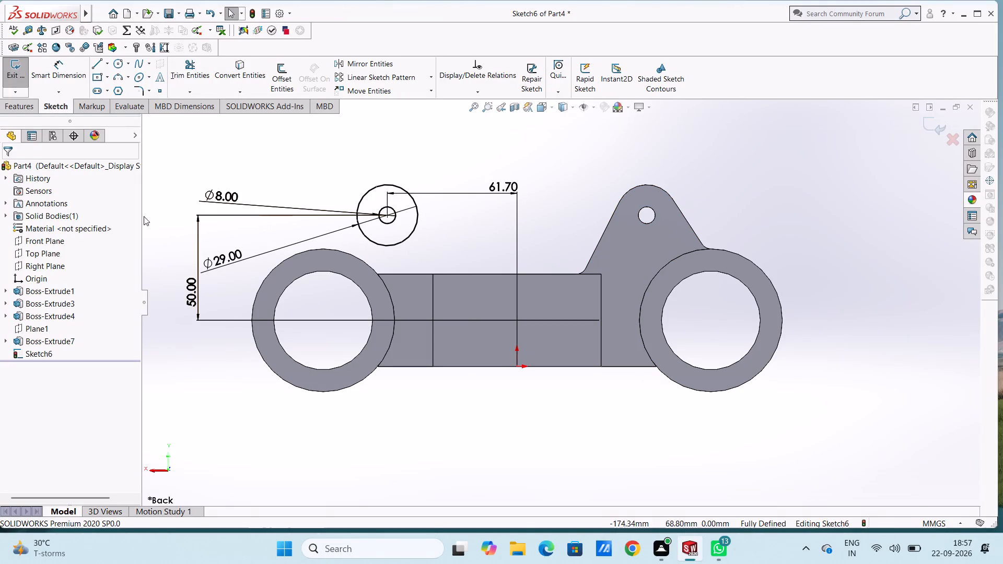
Draw a vertical line about 108 mm long from the 29 mm circle's top point down past the block's bottom edge.
click(96, 65)
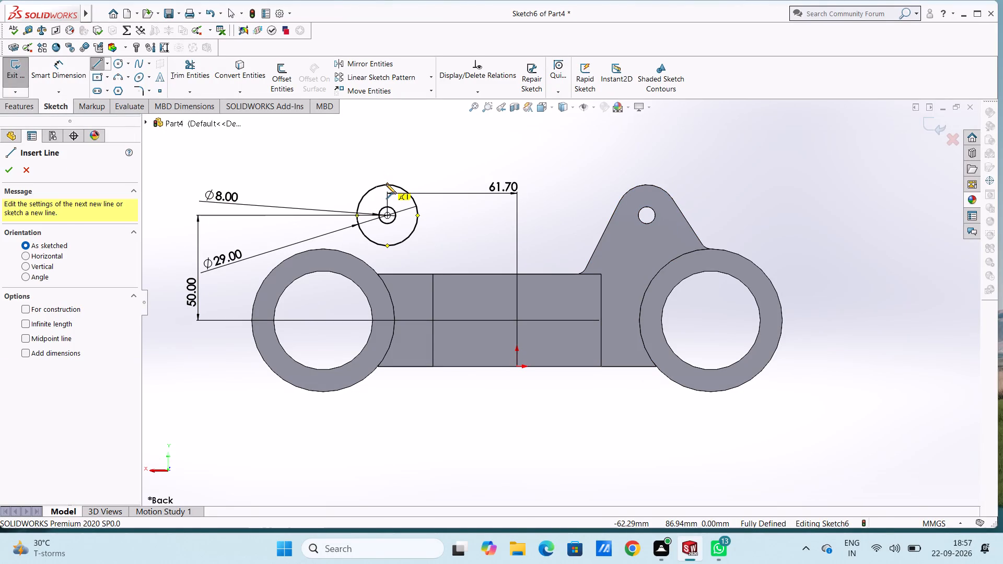
click(386, 184)
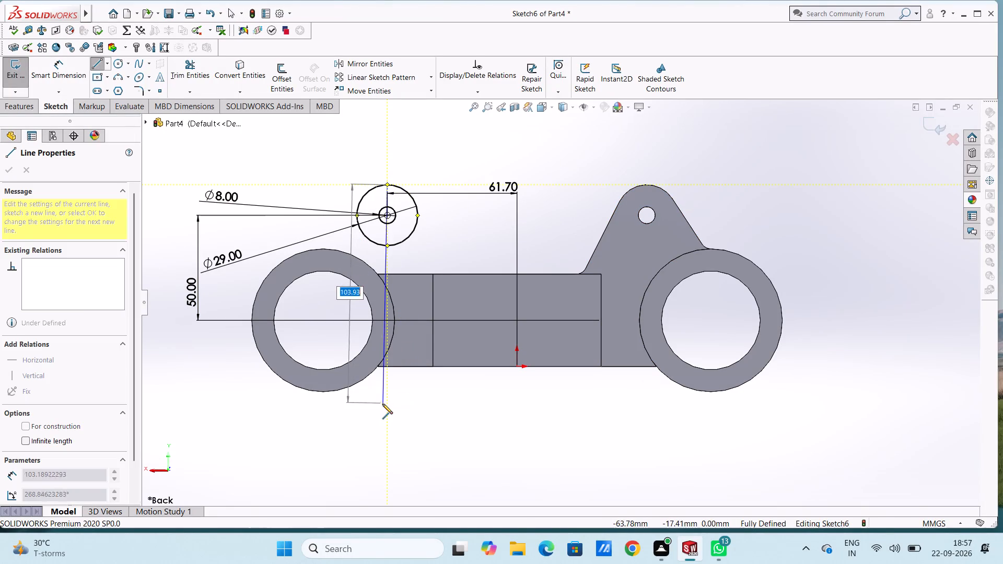
click(387, 411)
key(Escape)
key(Escape)
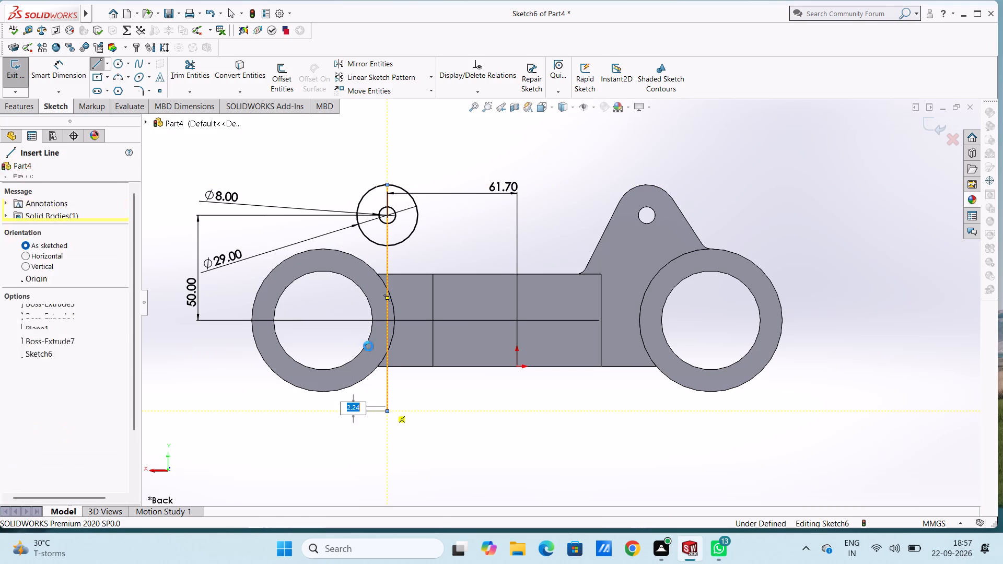
Draw two slanted lines down from the 29 mm circle's top point, about 113 mm across the ring and about 110 mm across the block.
click(98, 61)
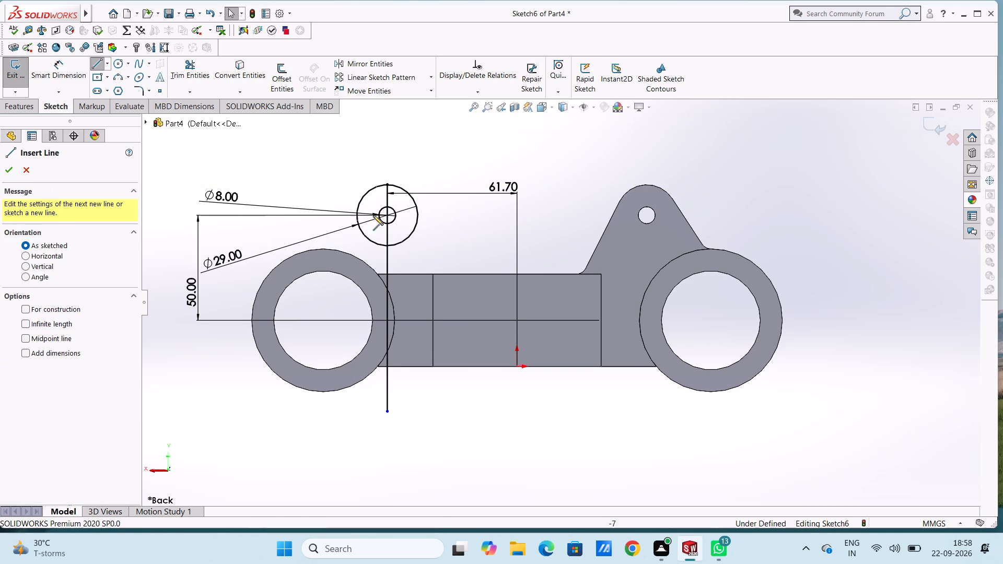
click(387, 183)
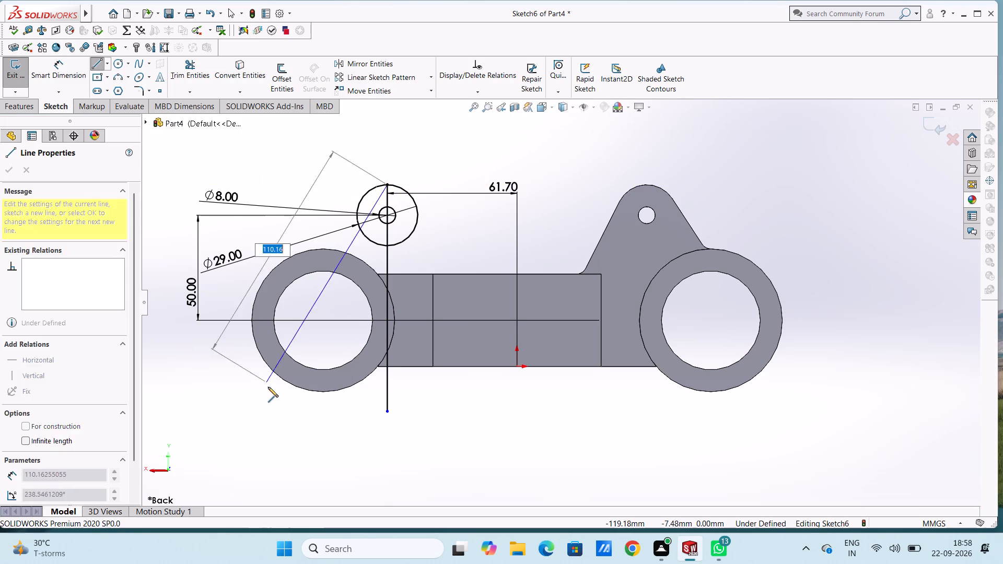
click(272, 393)
key(Escape)
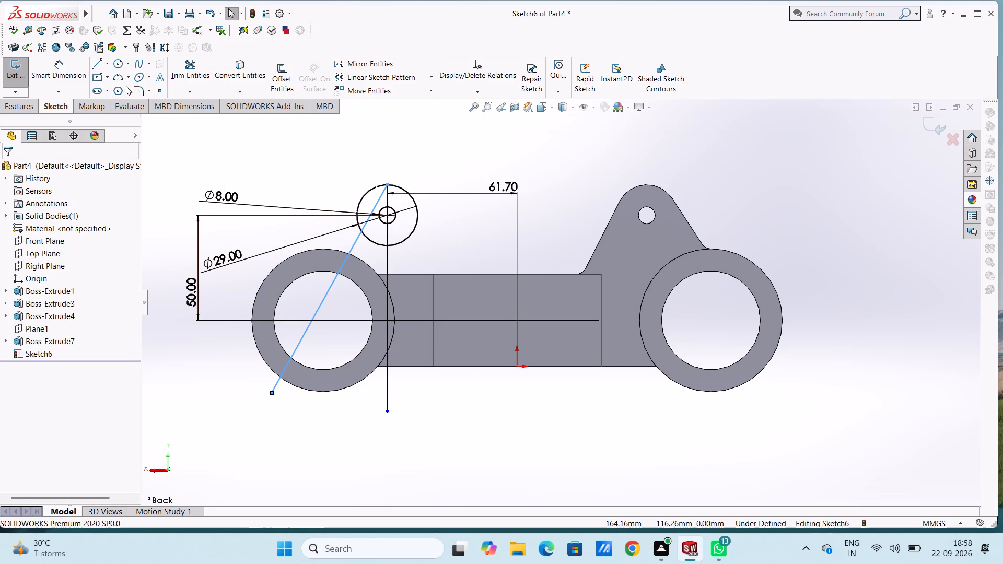
click(103, 64)
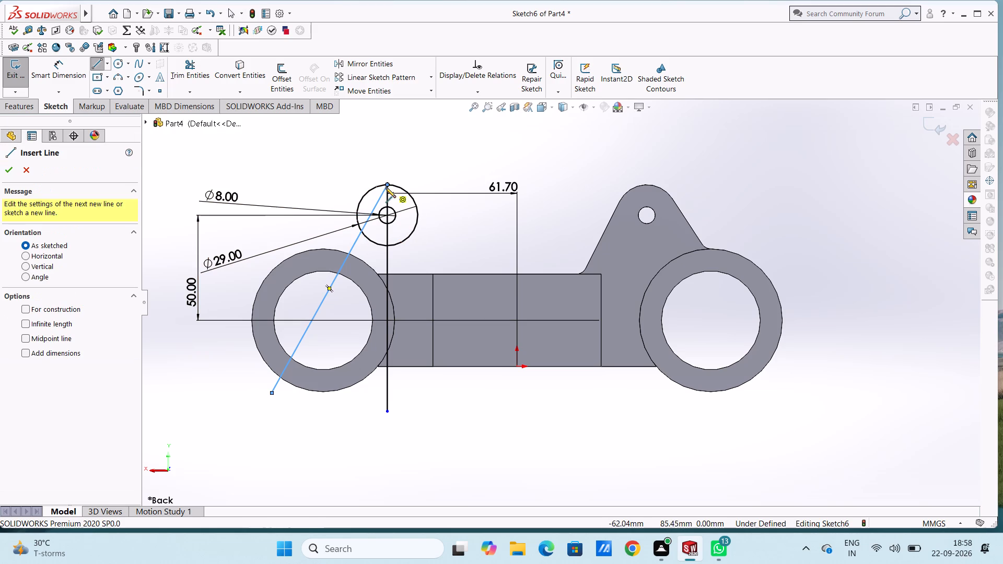
click(387, 184)
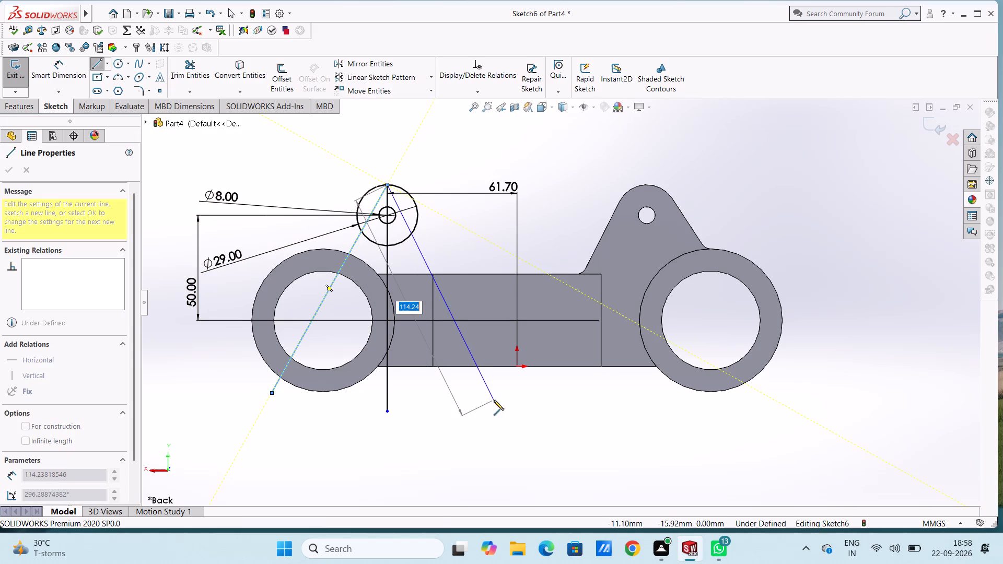
click(488, 393)
key(Escape)
key(Escape)
key(Escape)
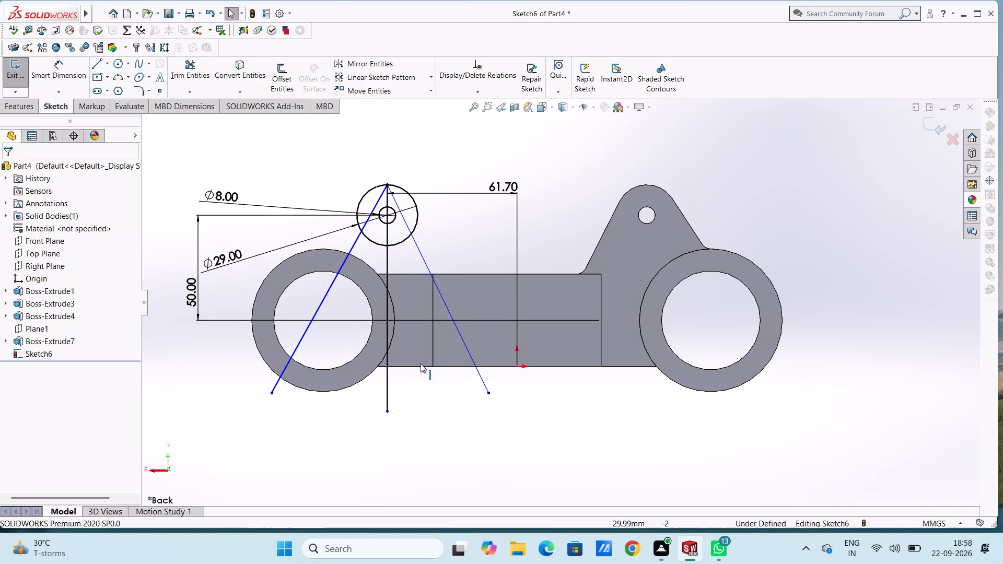
Dimension the angle between the vertical line and the slanted line crossing the ring as 34.1°.
click(58, 68)
click(354, 241)
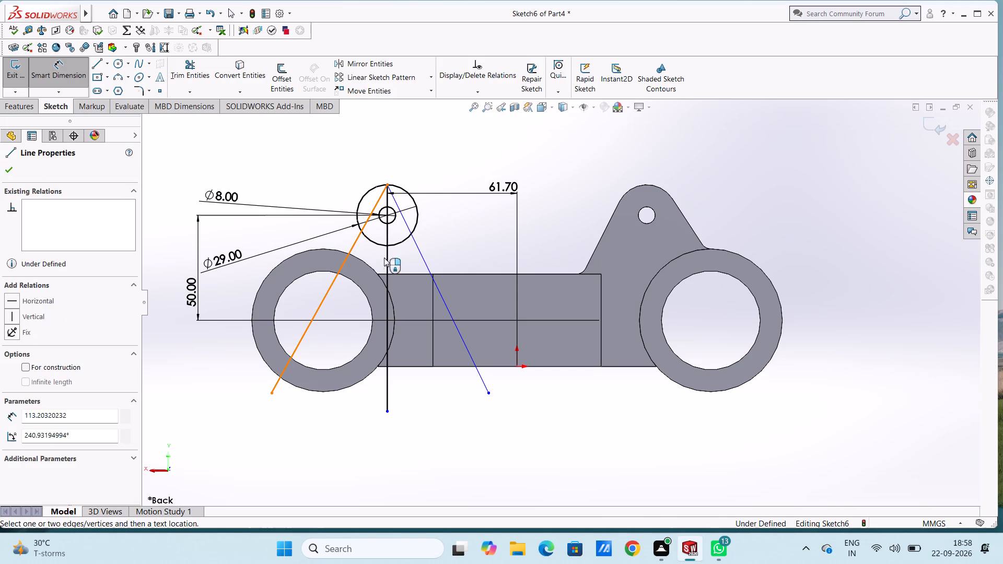
click(386, 258)
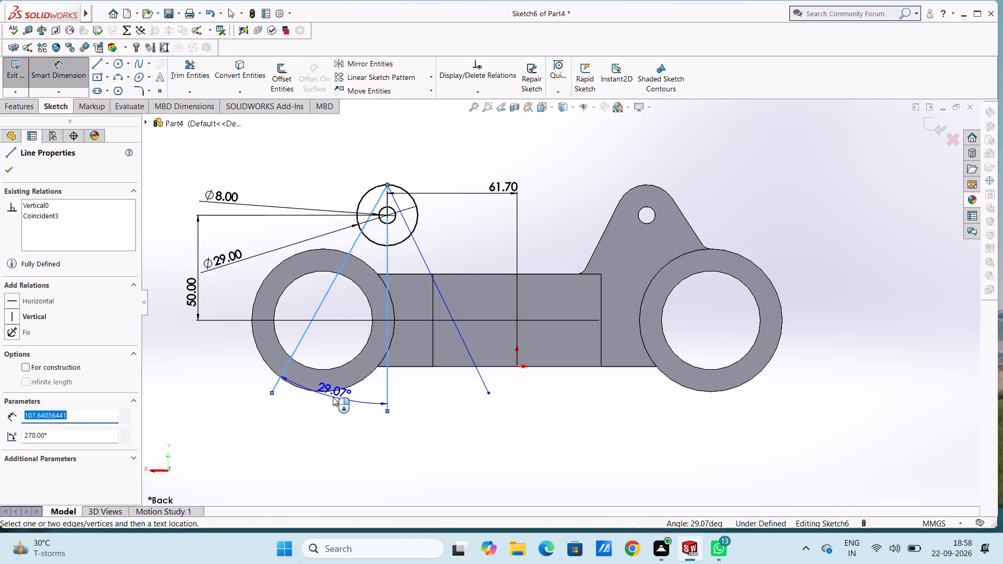
click(334, 396)
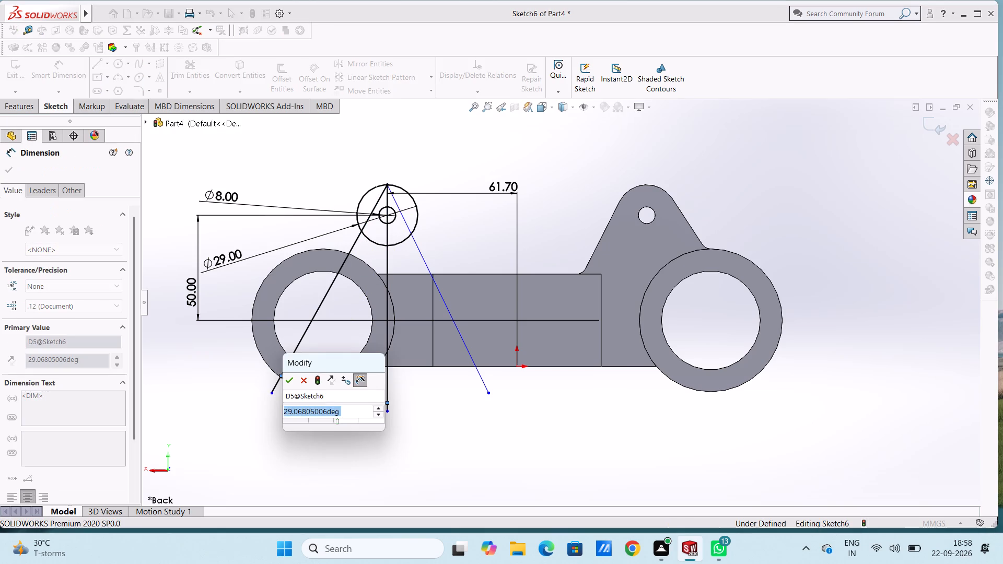
text(34.1)
key(Return)
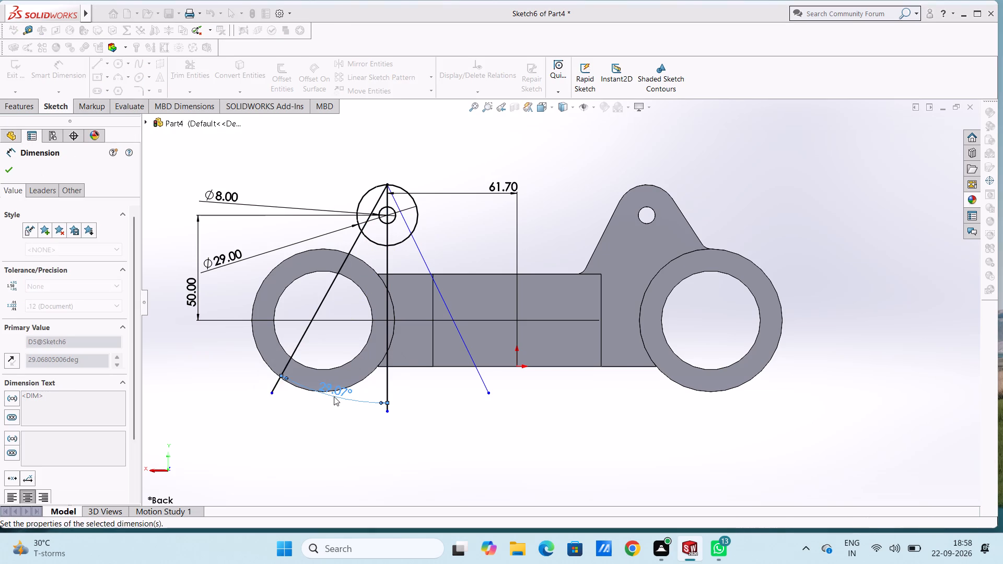
click(314, 427)
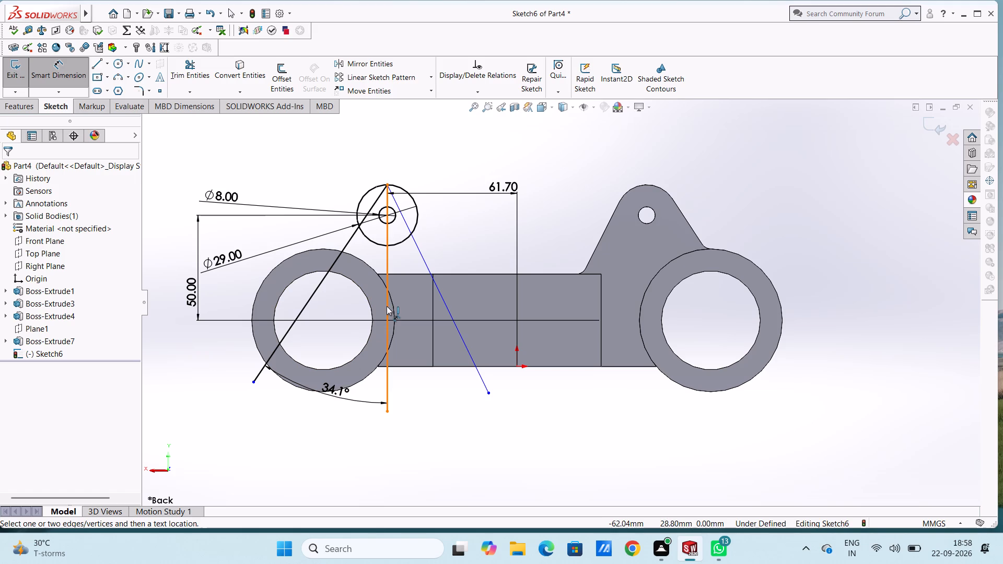
Dimension the angle between the vertical line and the slanted line crossing the block as 34.1°.
click(387, 306)
click(441, 297)
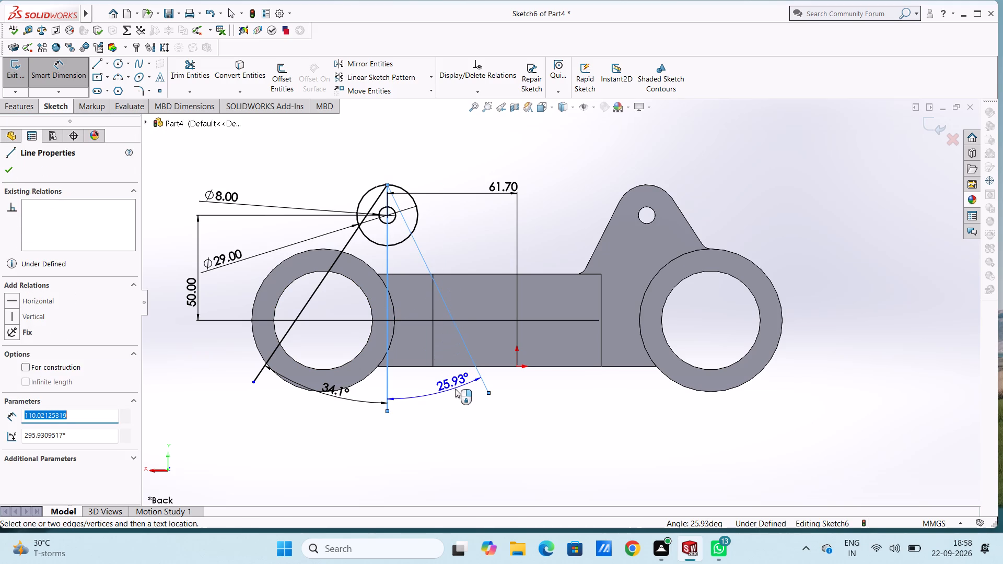
click(454, 389)
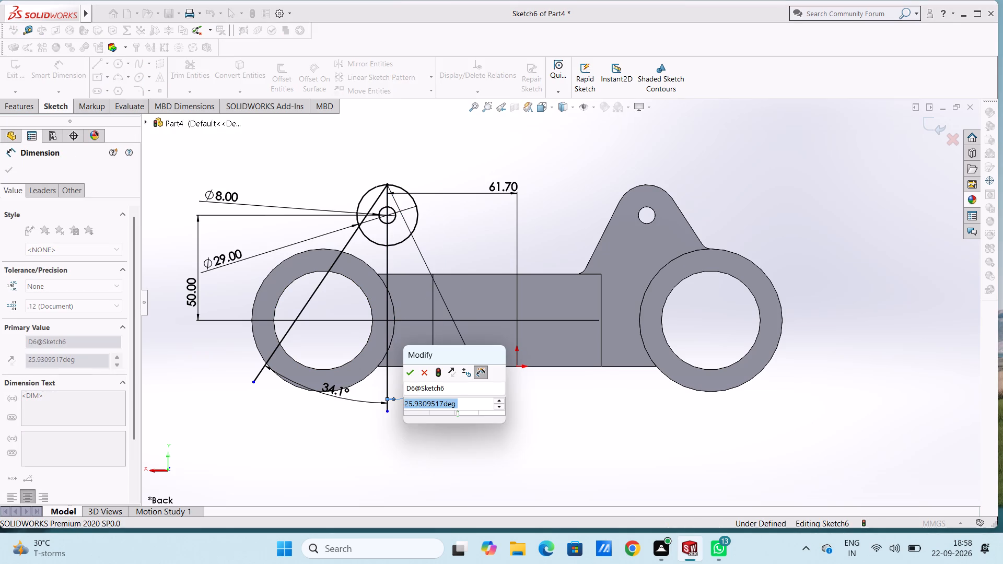
text(34.1)
key(Return)
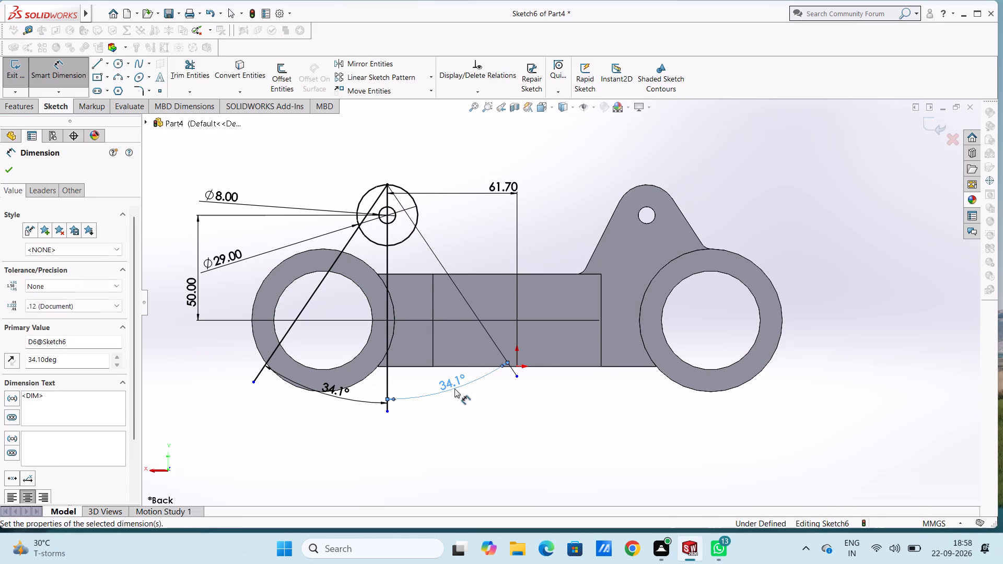
click(465, 411)
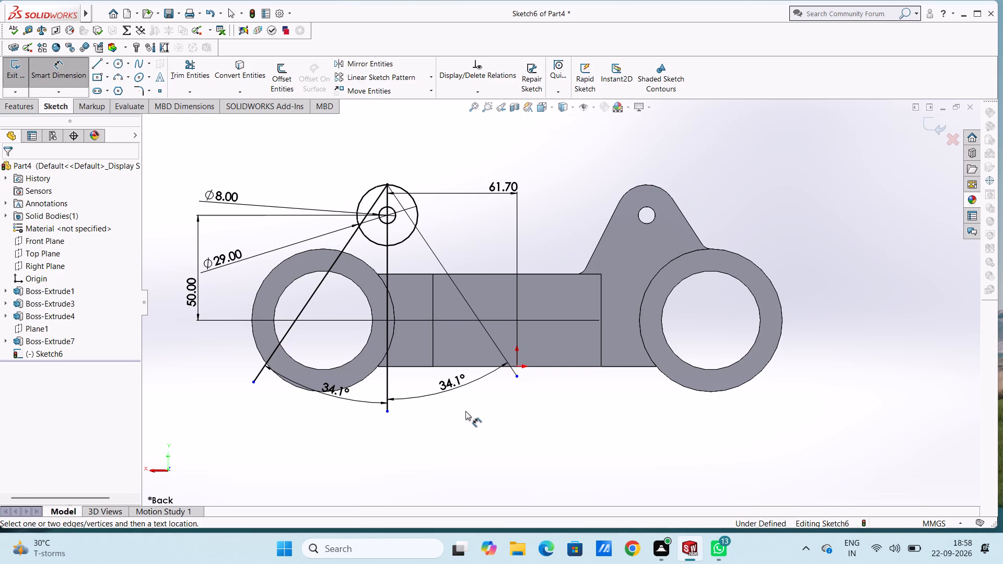
key(Escape)
key(Escape)
key(Escape)
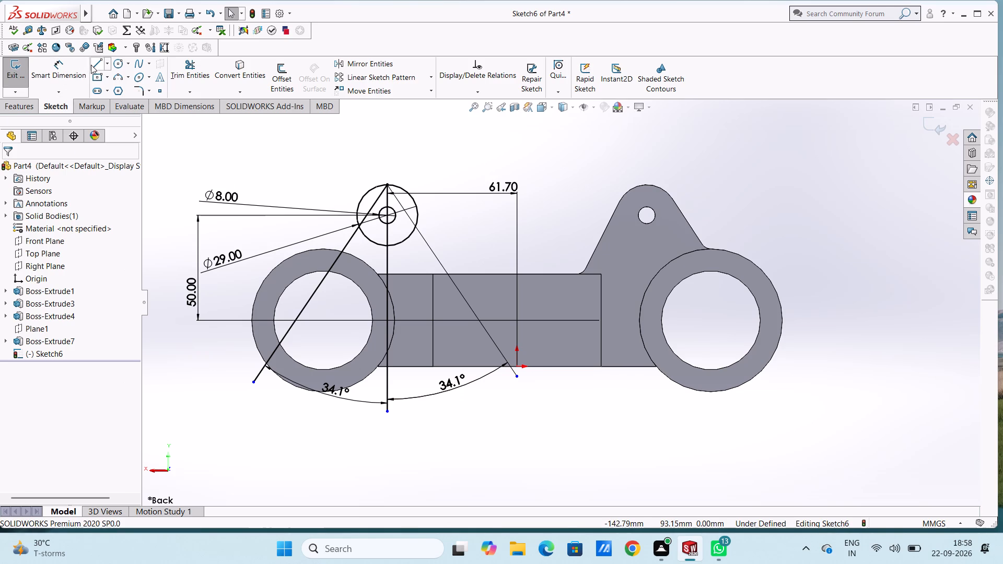
Draw a line from each side of the 29 mm circle to the lower end of the slanted line on that side.
click(97, 65)
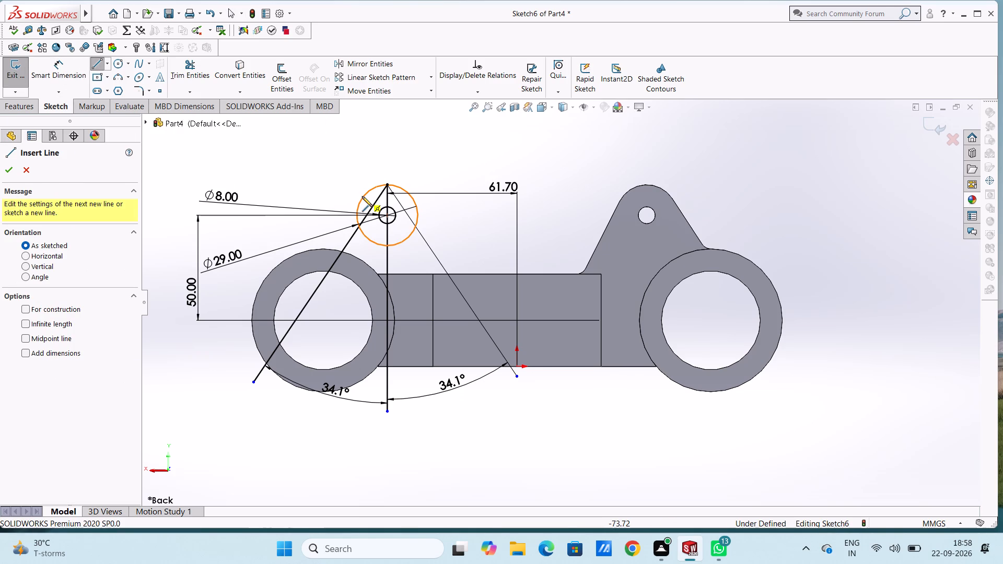
click(358, 201)
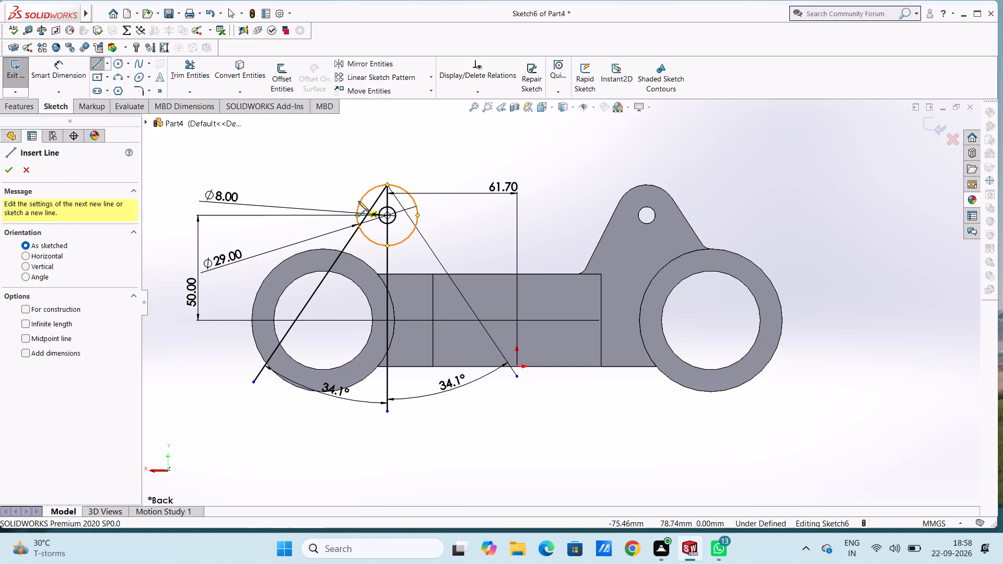
click(253, 380)
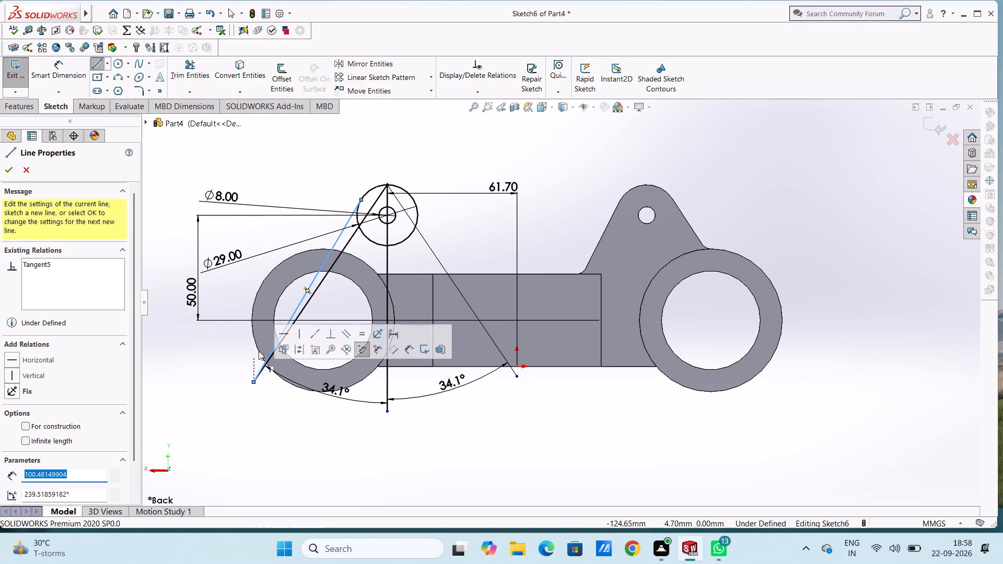
click(413, 198)
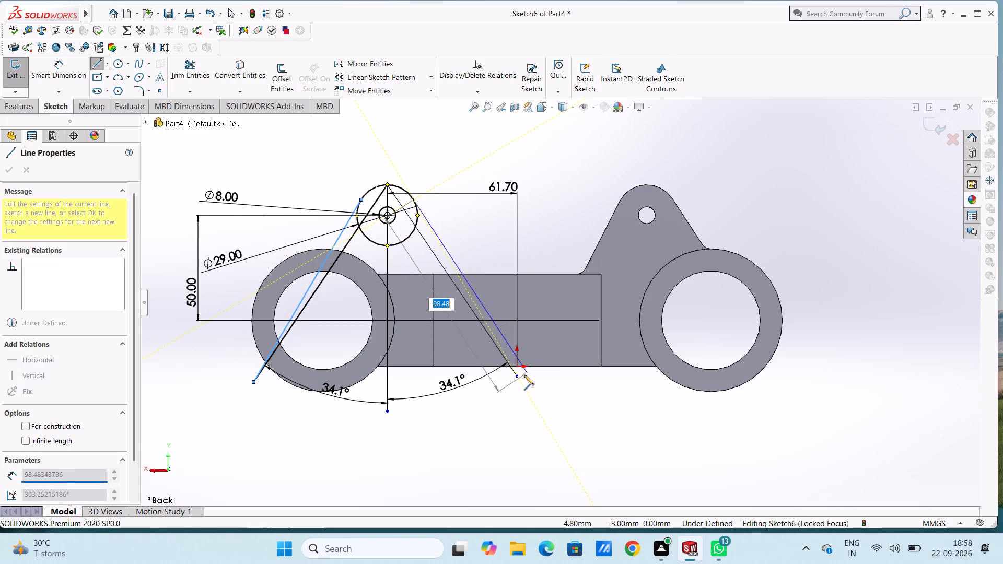
click(517, 377)
key(Escape)
key(Escape)
key(Escape)
key(Escape)
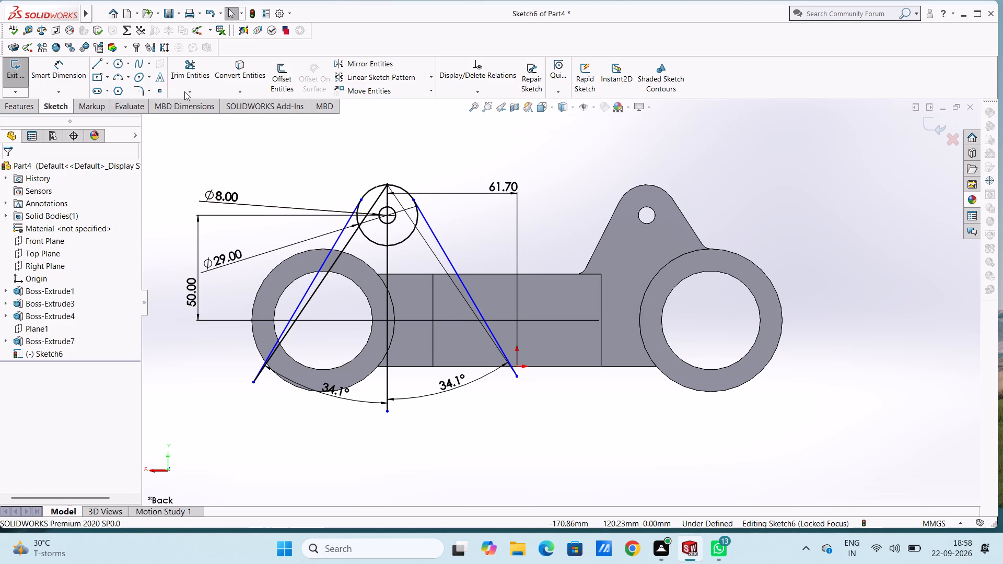
Draw a 34 mm radius circle centred on the ring beneath the new arm, matching the ring's outer edge.
click(120, 63)
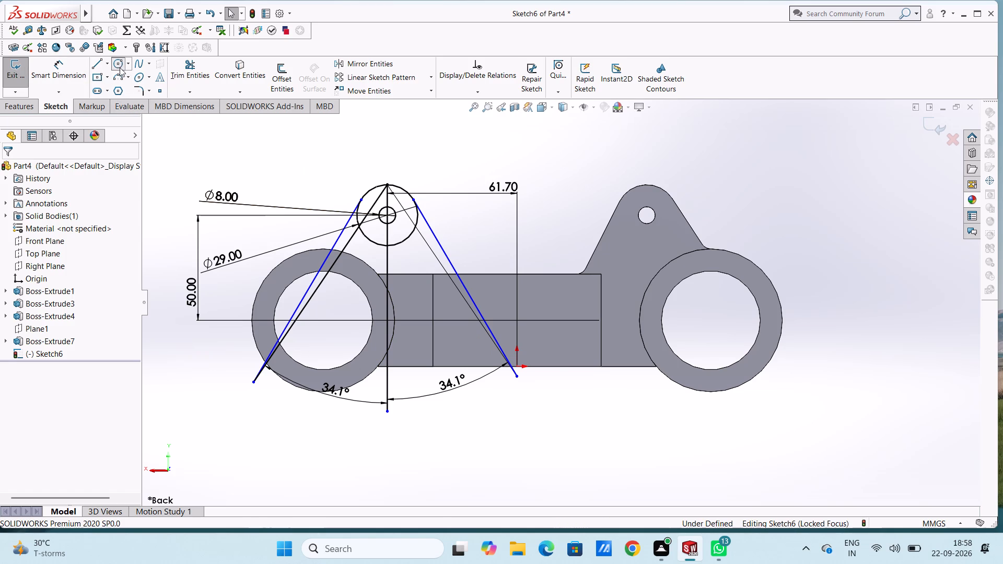
click(322, 319)
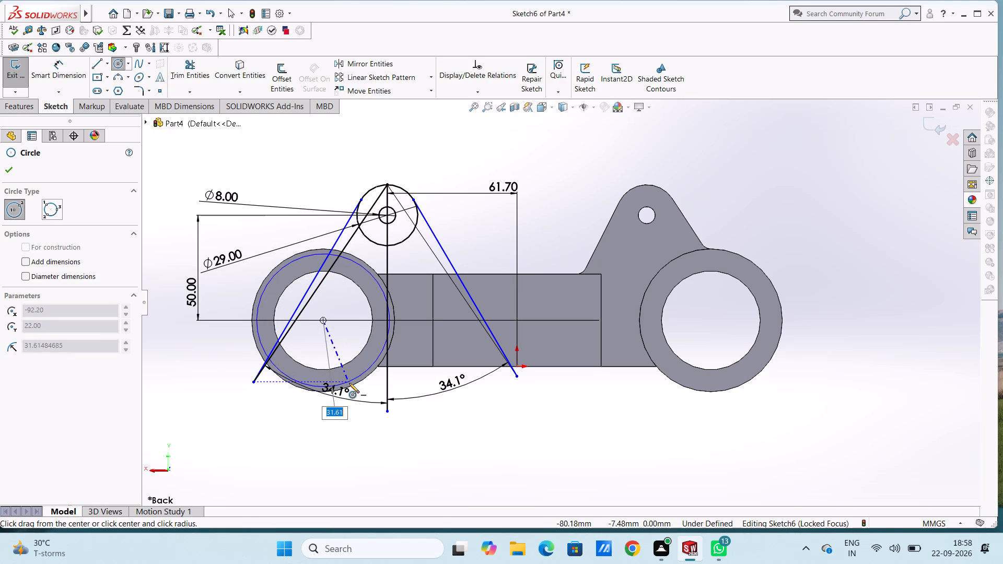
click(350, 387)
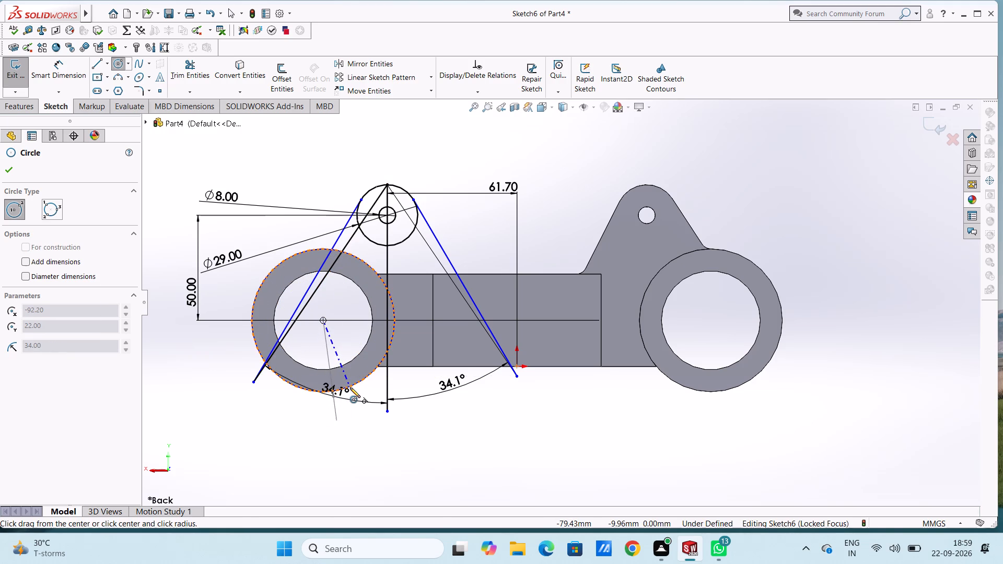
key(Escape)
key(Escape)
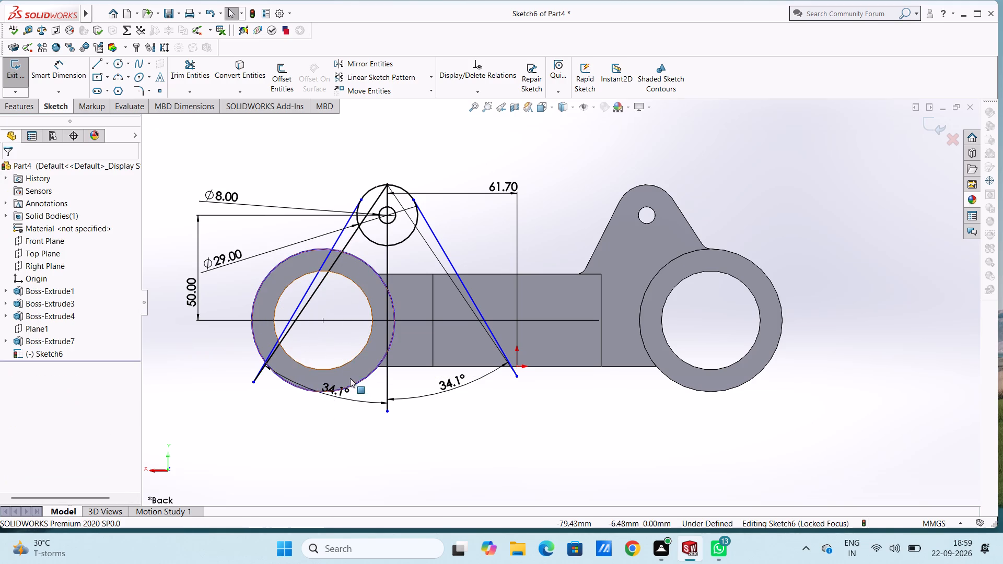
key(Escape)
Draw connected lines from the ring circle along the arm's lower edge, 44 mm up the block's side edge, and about 14 mm along its top edge.
click(99, 63)
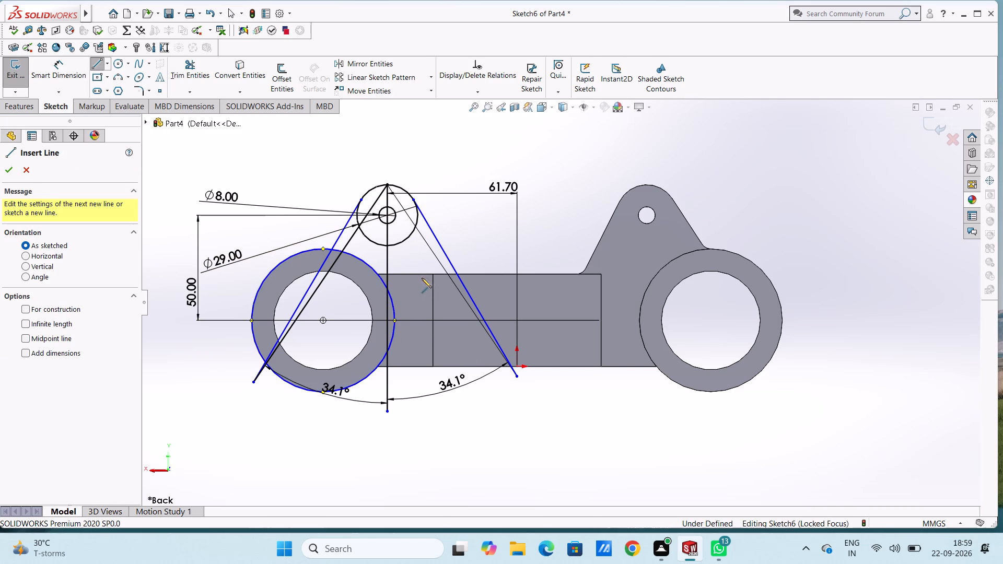
scroll(477, 222, down, 1)
middle_drag(478, 222, 478, 233)
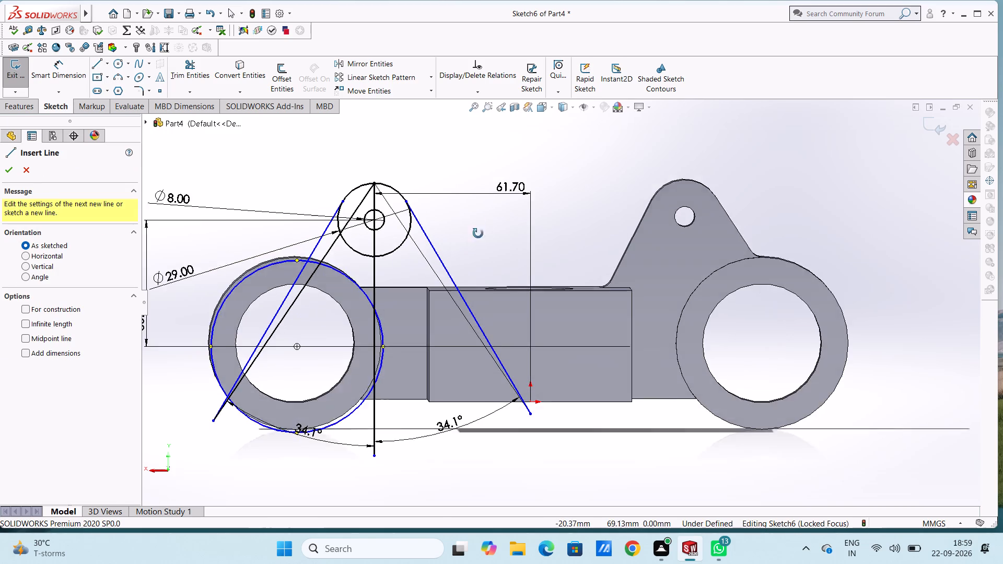
middle_drag(478, 233, 477, 241)
middle_drag(477, 232, 482, 225)
key(ctrl+2)
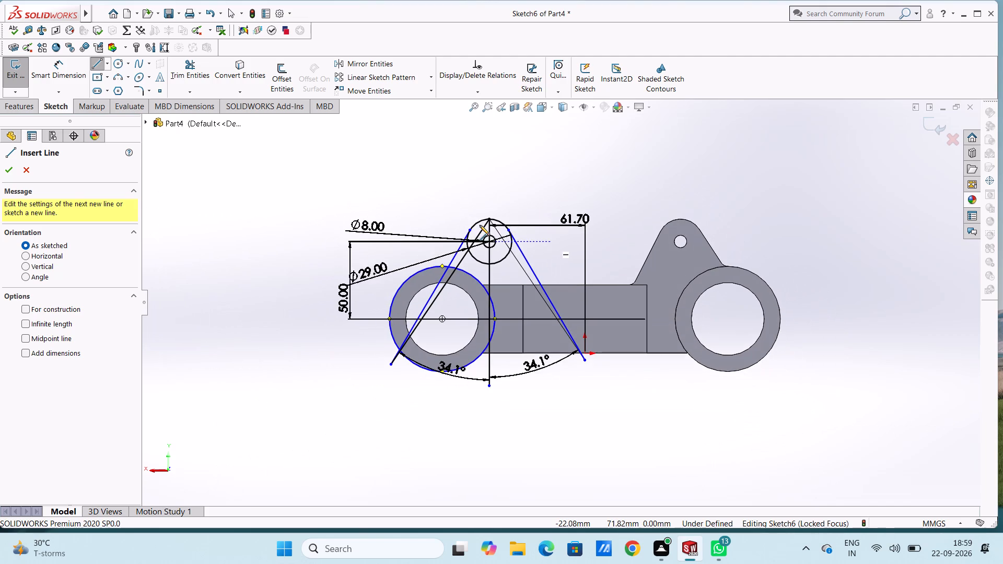
scroll(556, 307, down, 6)
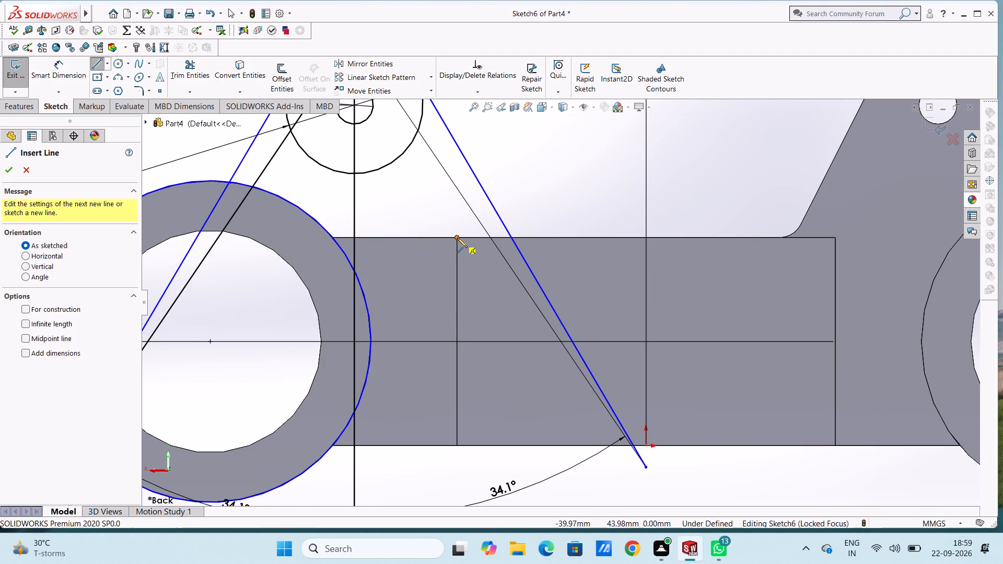
click(331, 445)
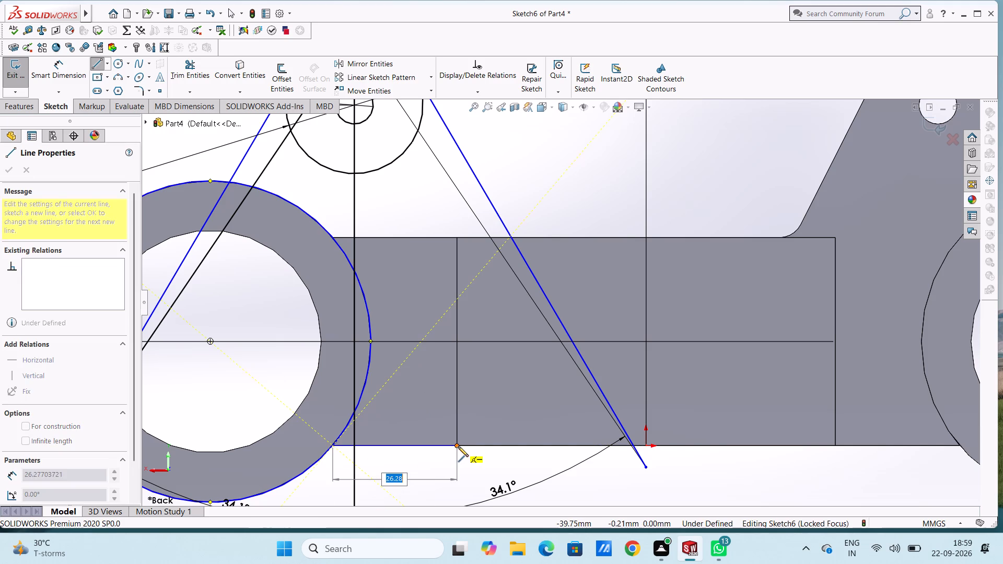
click(458, 446)
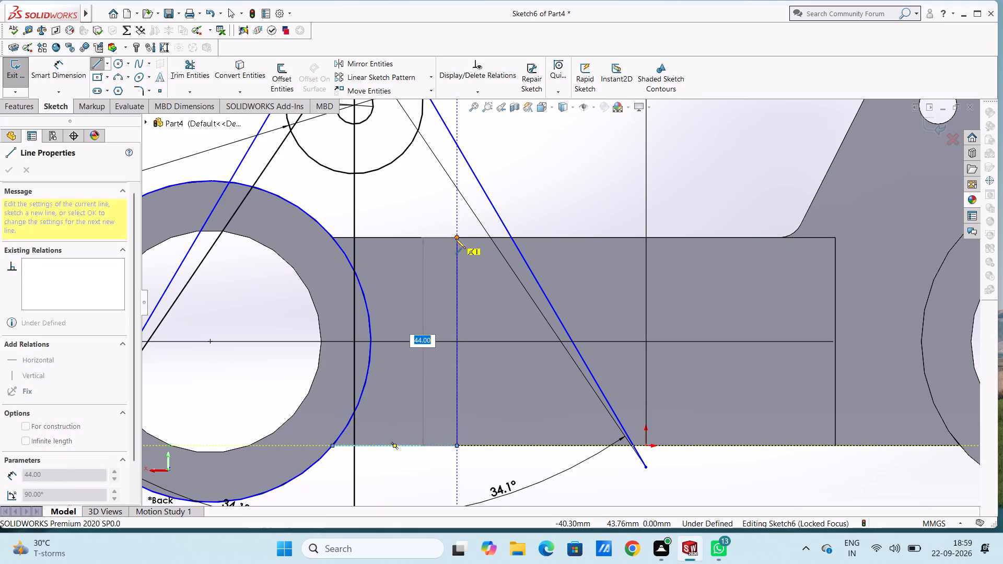
click(456, 239)
click(524, 238)
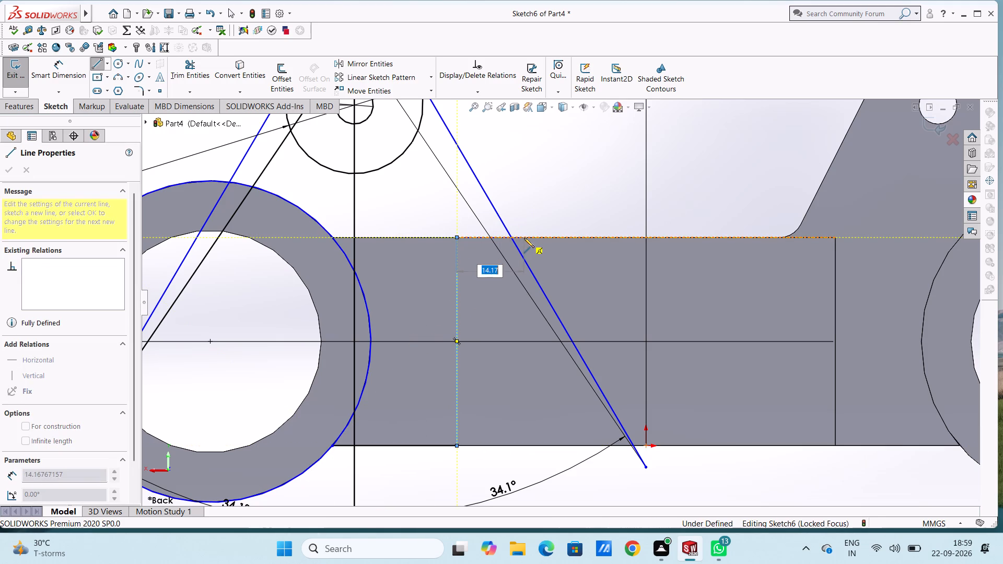
key(Escape)
key(Escape)
key(Escape)
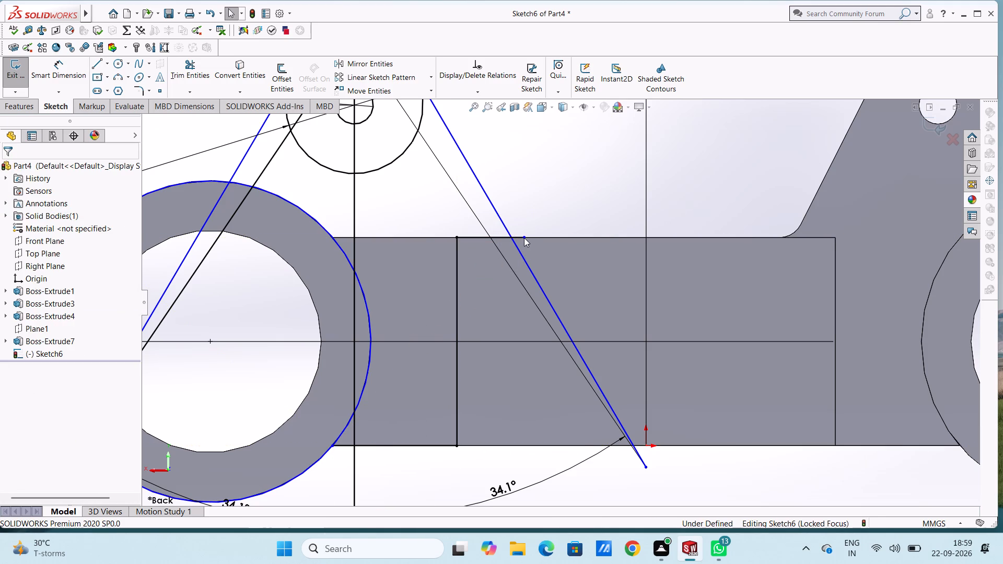
Trim the slanted lines running over the ring and below the block's top edge, plus the top-edge line's overhang.
scroll(524, 238, up, 4)
click(191, 67)
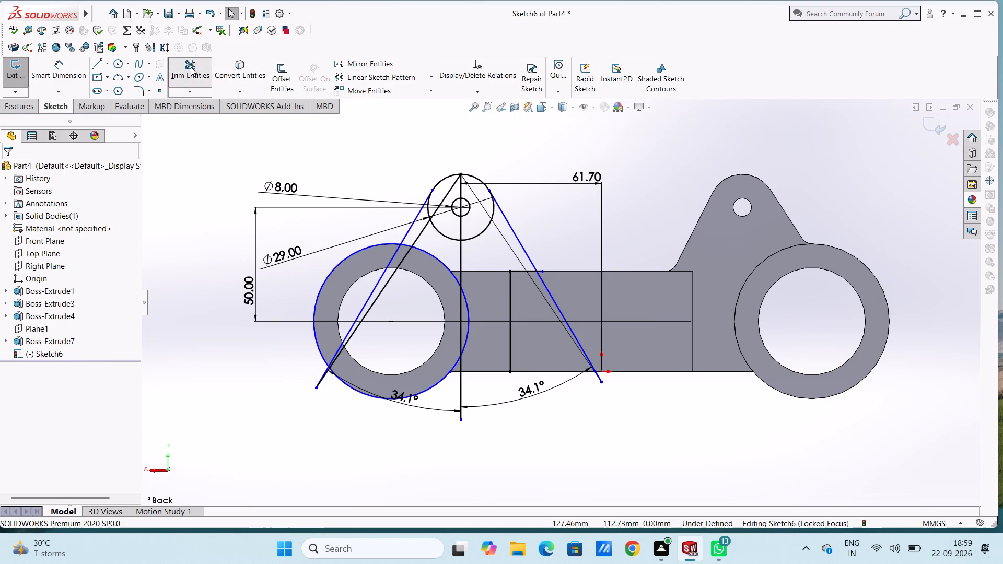
click(371, 292)
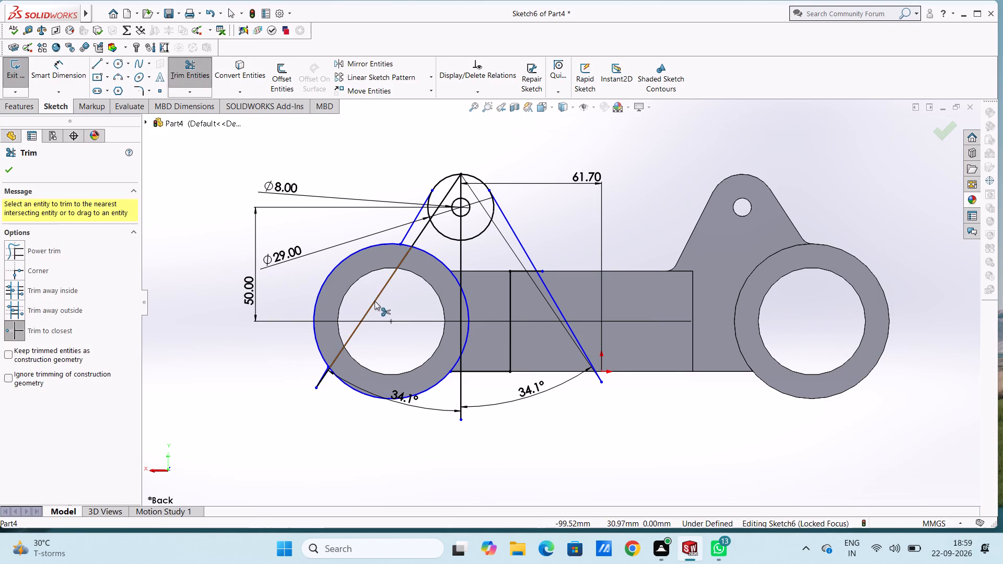
click(375, 301)
click(323, 372)
double_click(324, 373)
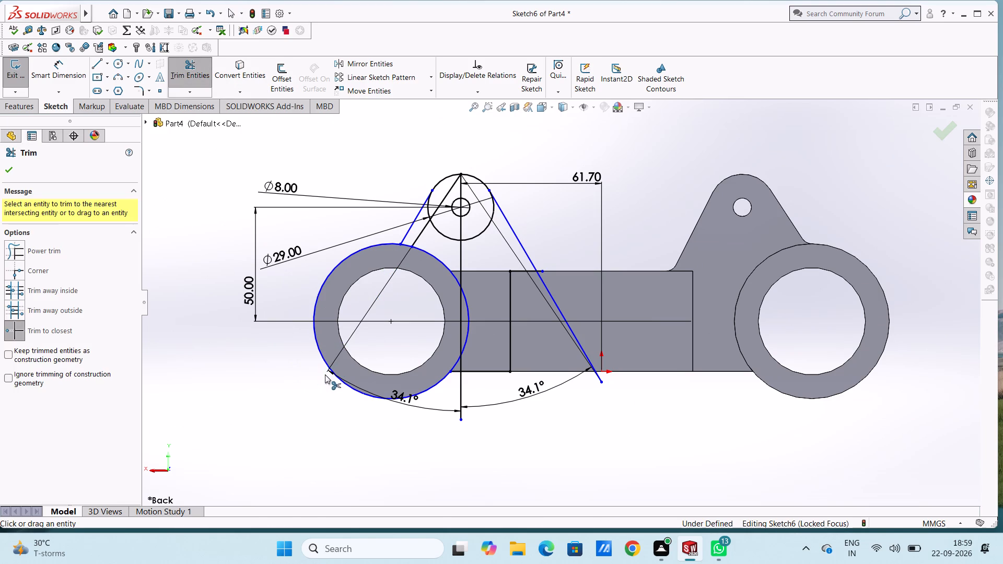
click(541, 271)
click(546, 289)
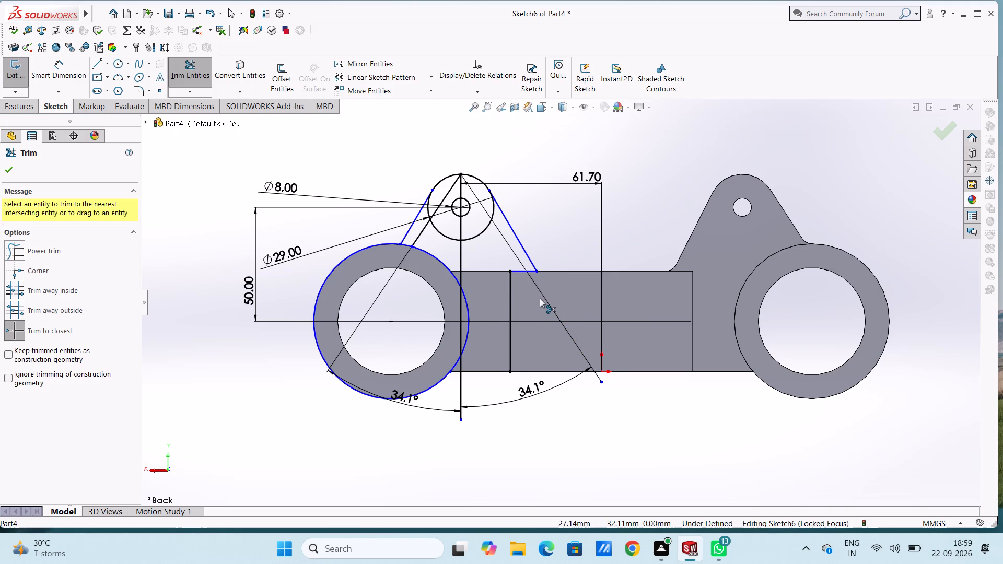
double_click(541, 292)
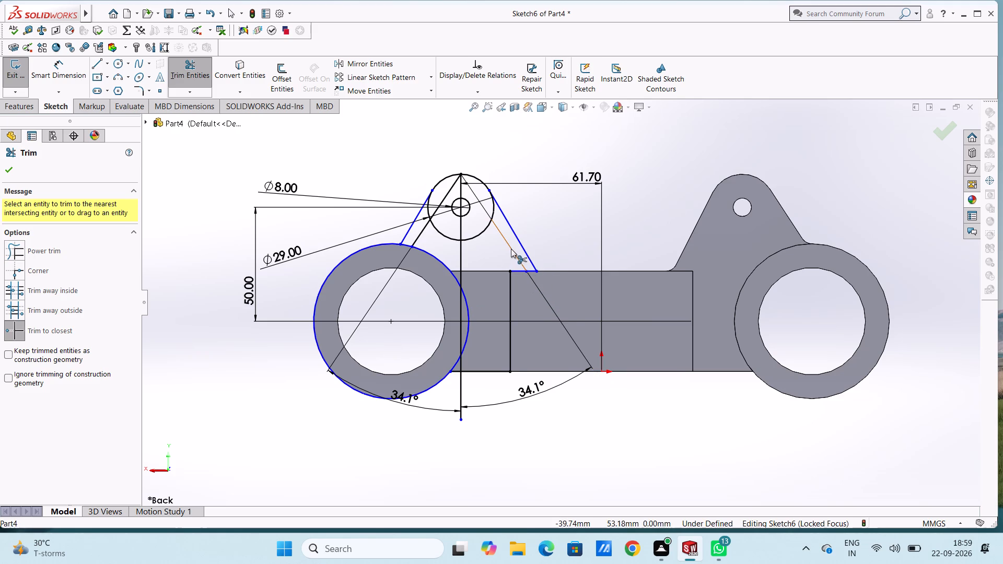
Trim away the remaining inner slanted guide lines and the ring circle's outer arc beyond the arm profile.
click(511, 248)
scroll(505, 229, down, 3)
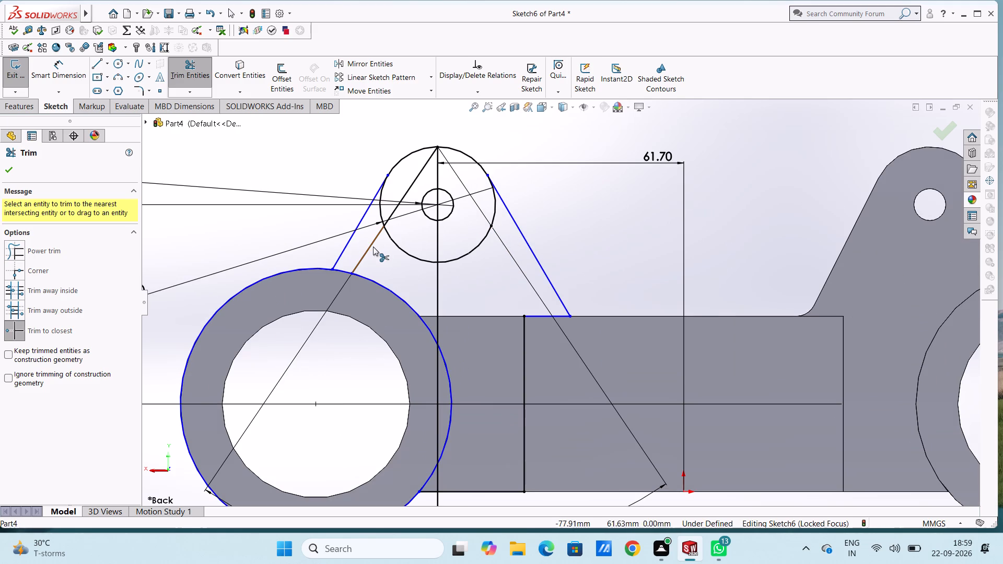
click(371, 248)
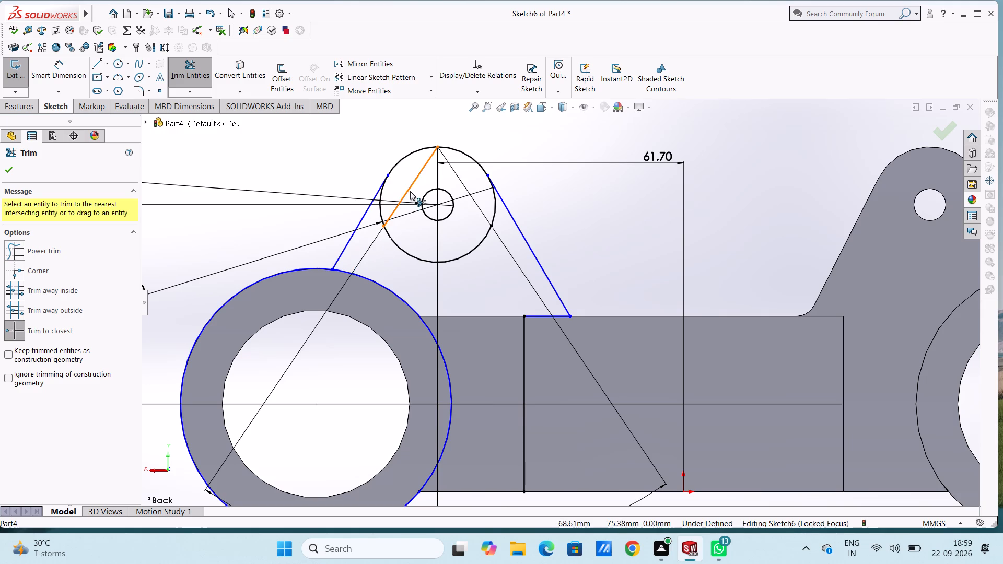
click(410, 191)
click(458, 177)
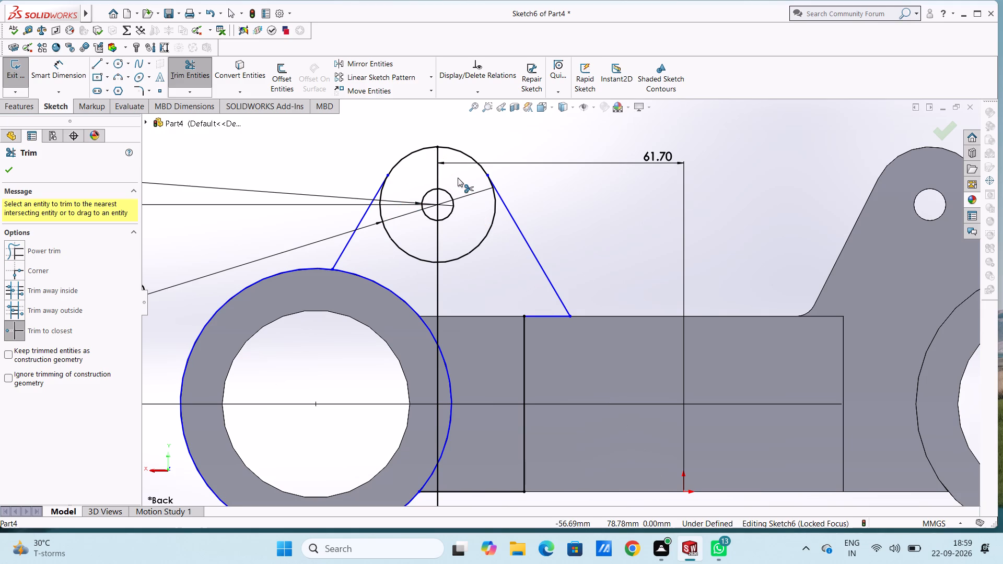
click(289, 271)
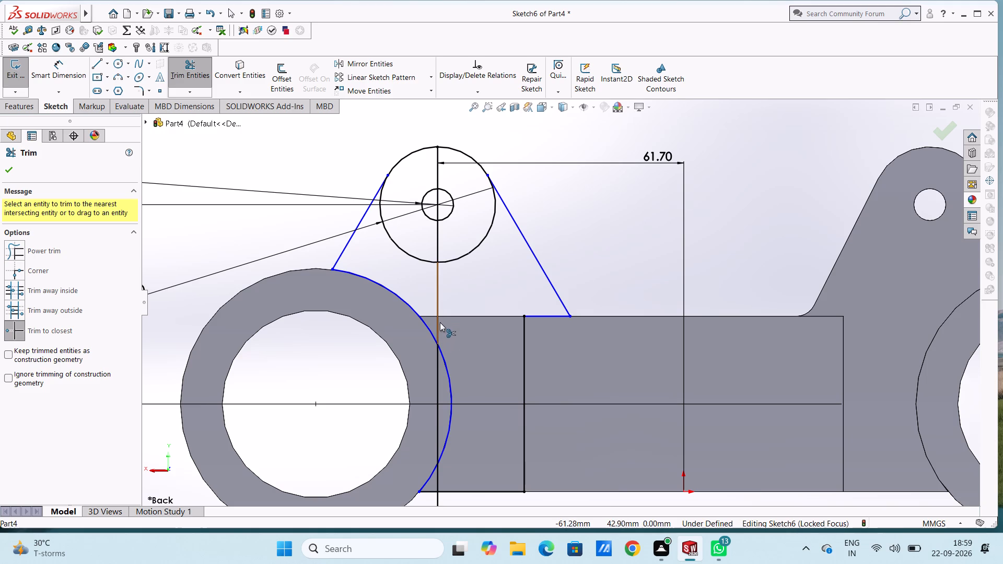
key(Escape)
key(Escape)
key(Escape)
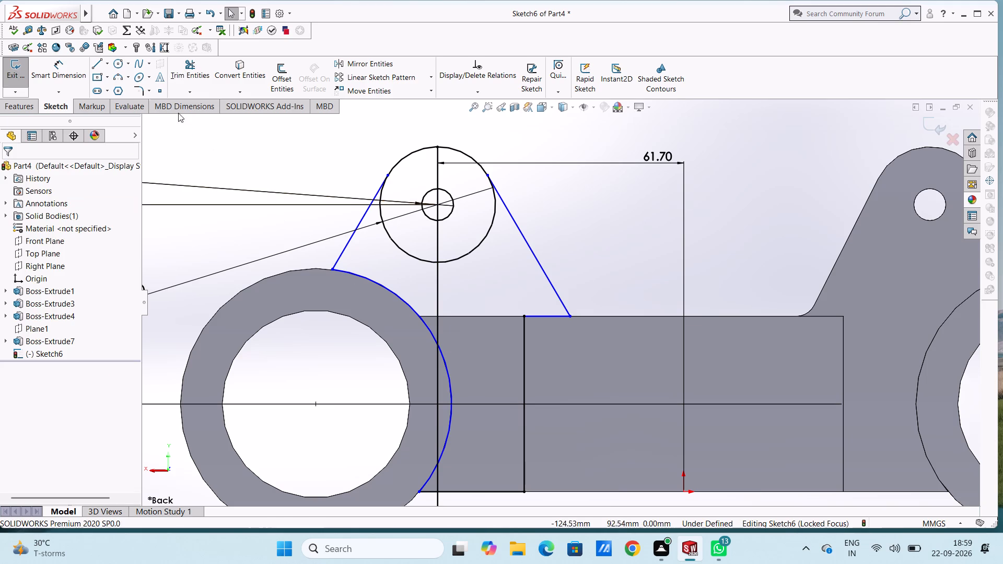
Dimension the angle between the vertical line and the arm's side line ending on the ring.
click(65, 73)
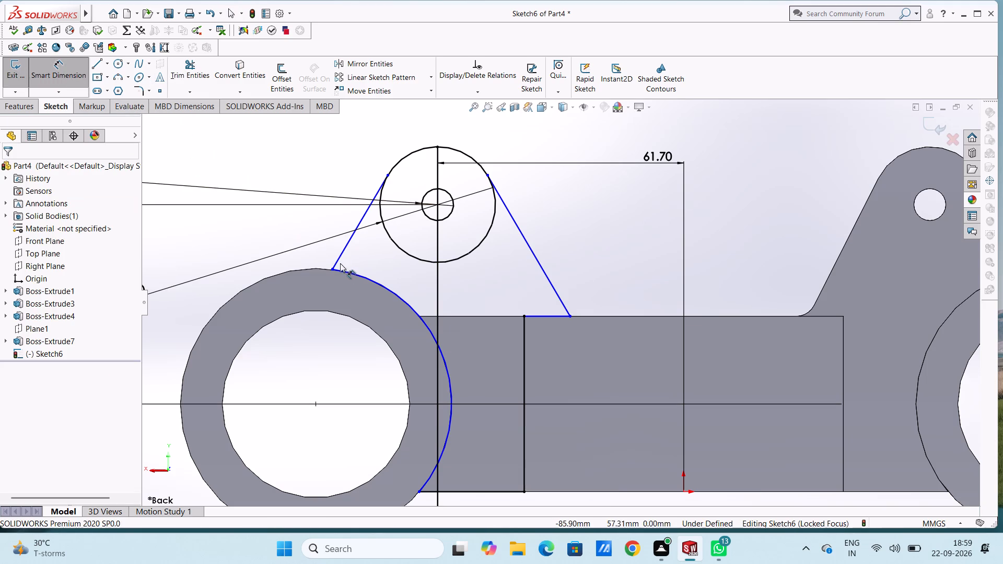
click(336, 260)
click(438, 216)
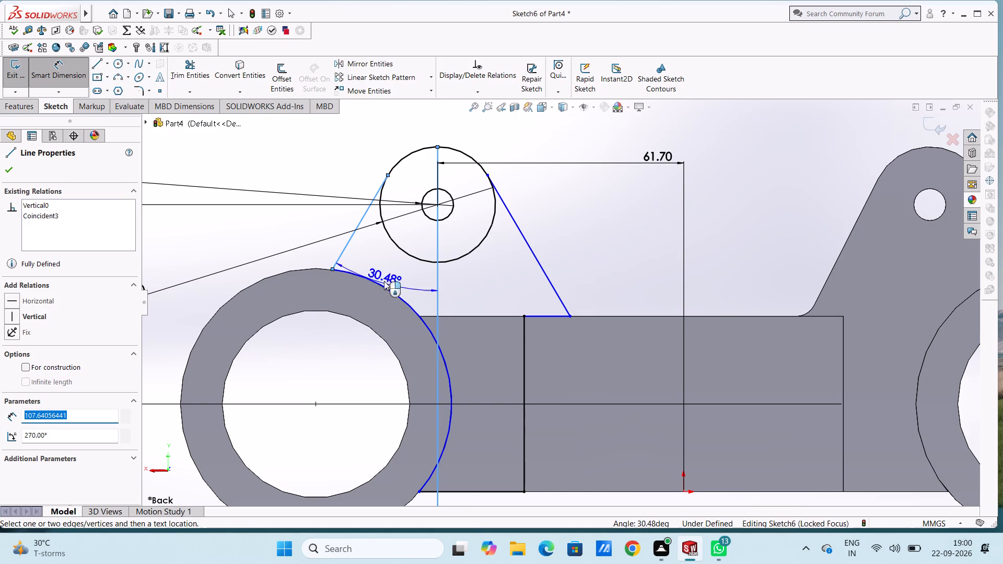
click(387, 275)
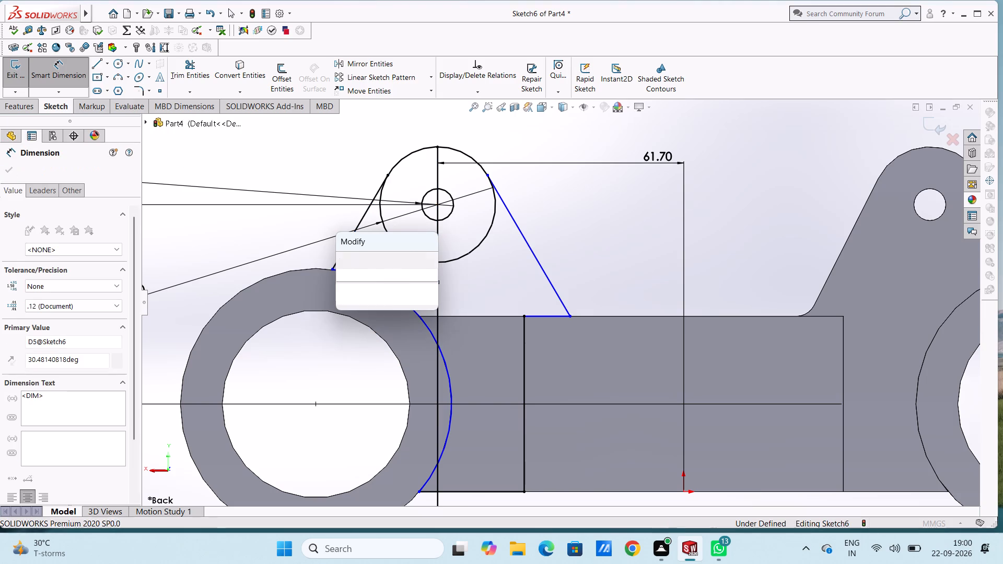
click(343, 258)
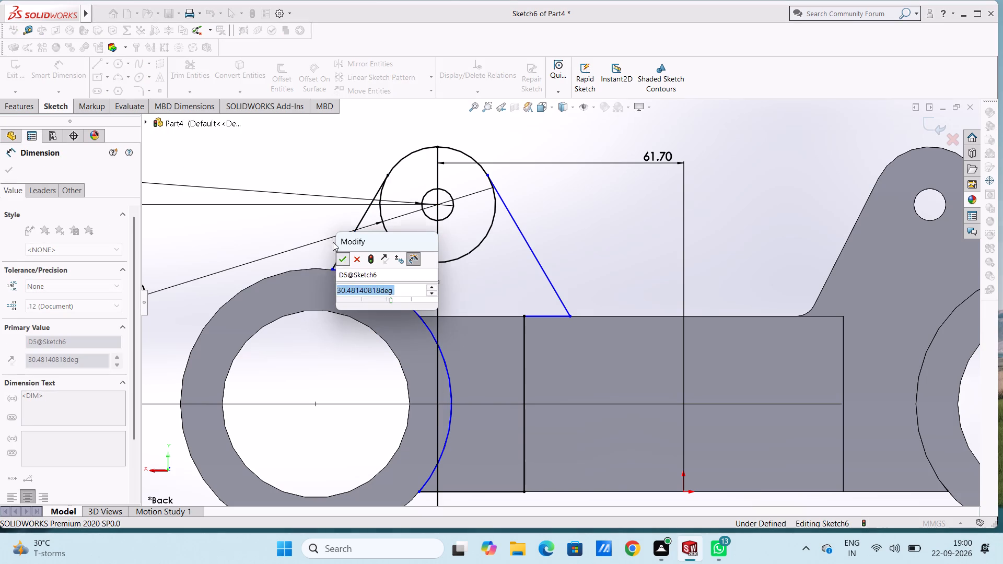
click(320, 224)
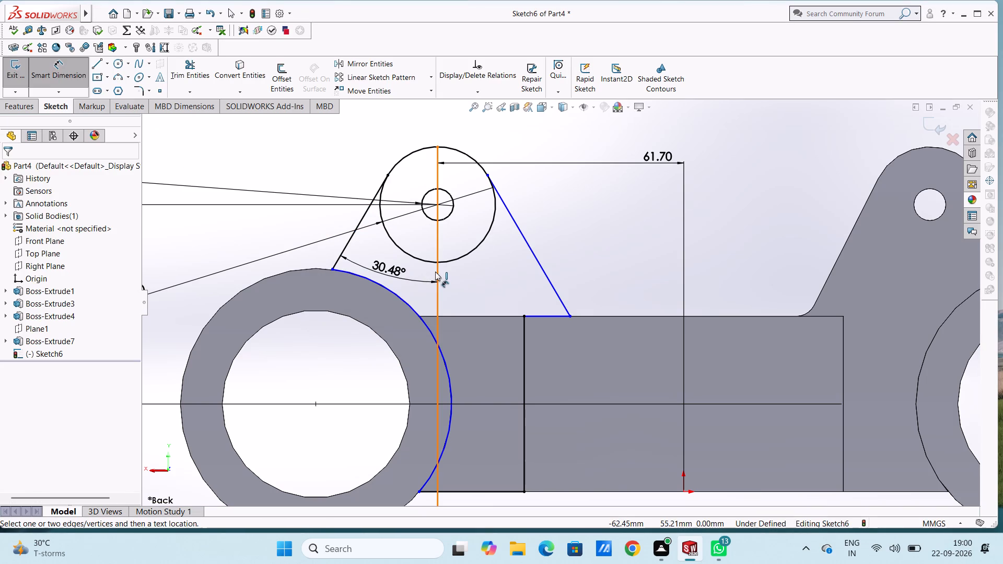
Dimension the angle between the vertical line and the arm's block-side line as 30.48°.
click(435, 272)
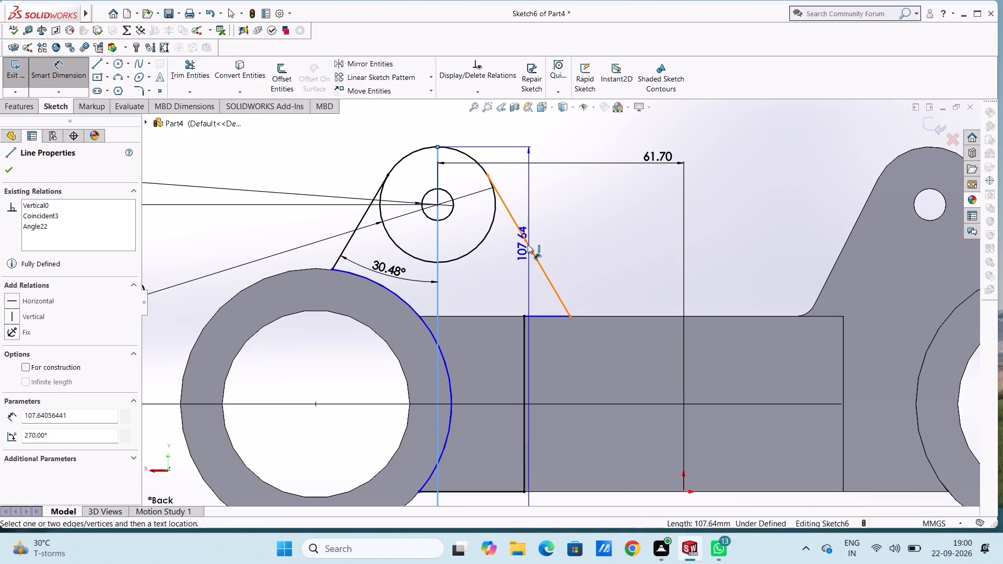
click(528, 244)
click(501, 271)
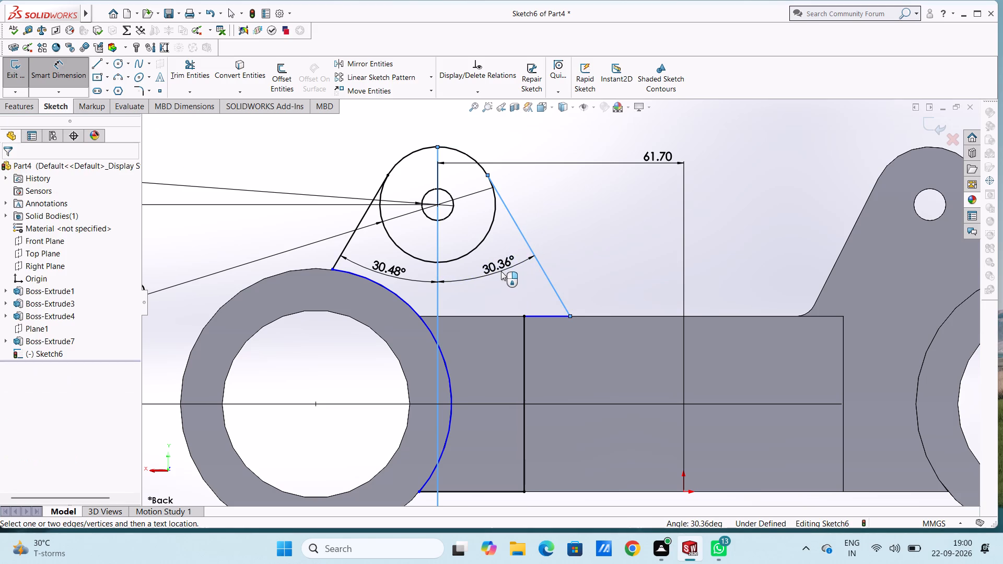
text(30.48)
key(Return)
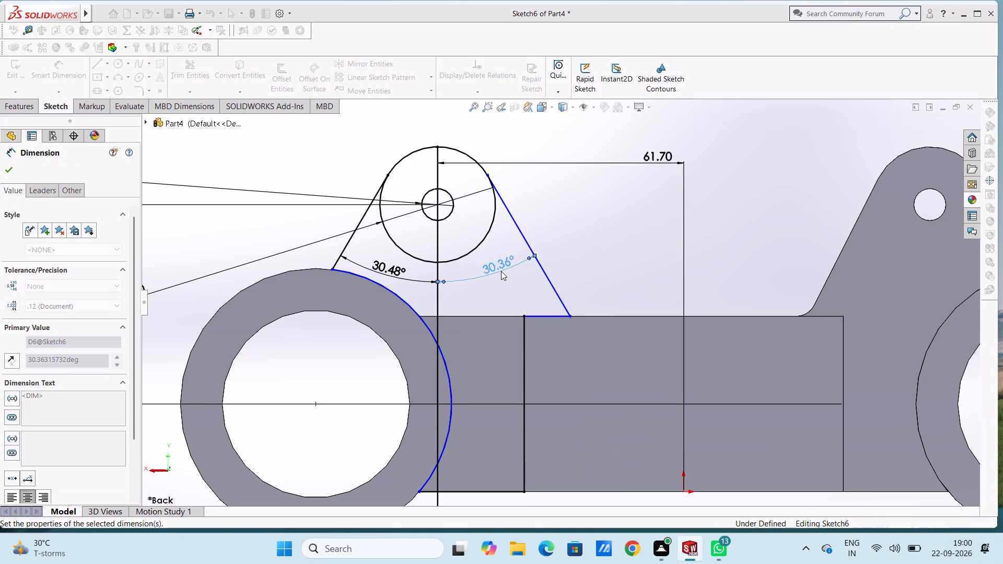
click(570, 251)
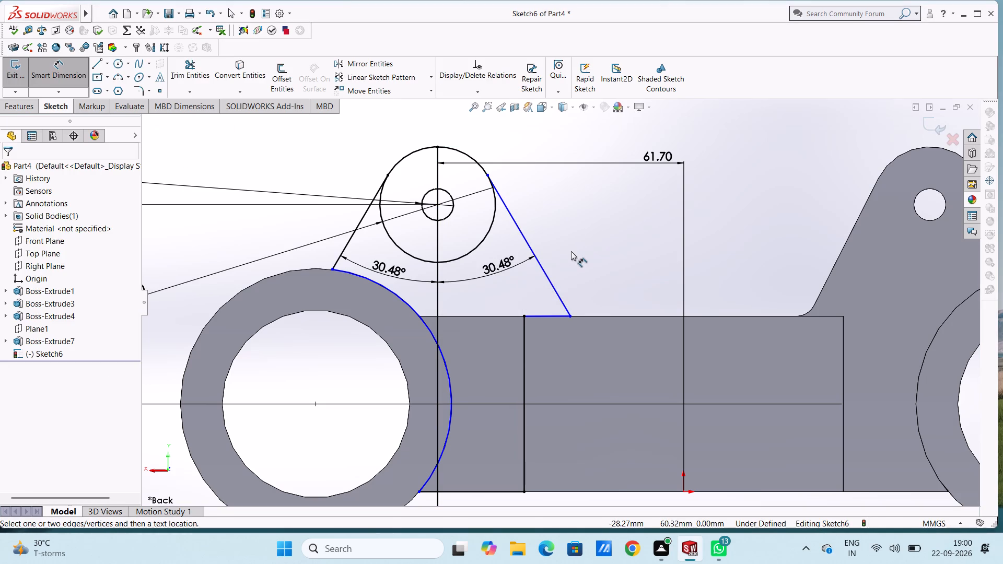
key(Escape)
key(Escape)
key(Escape)
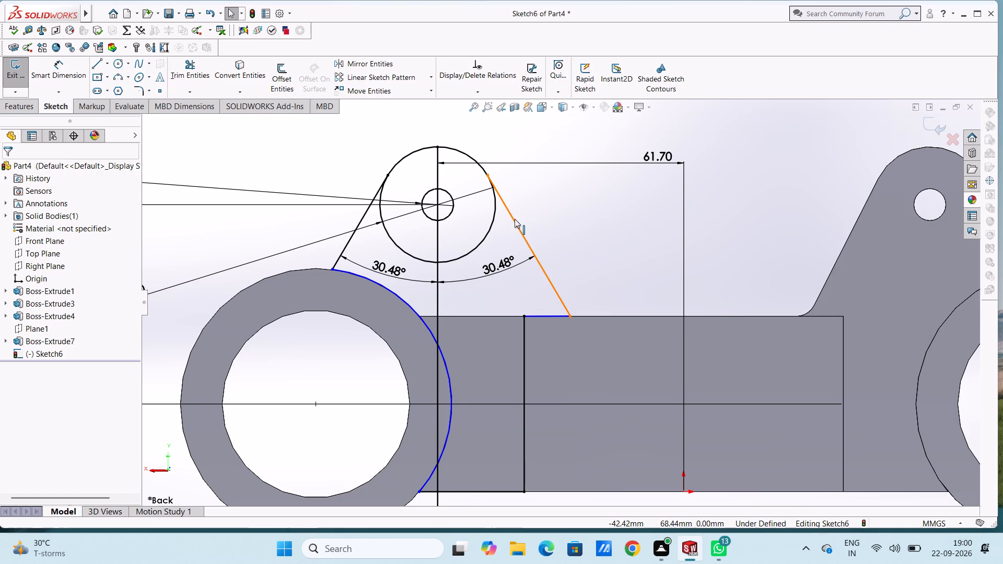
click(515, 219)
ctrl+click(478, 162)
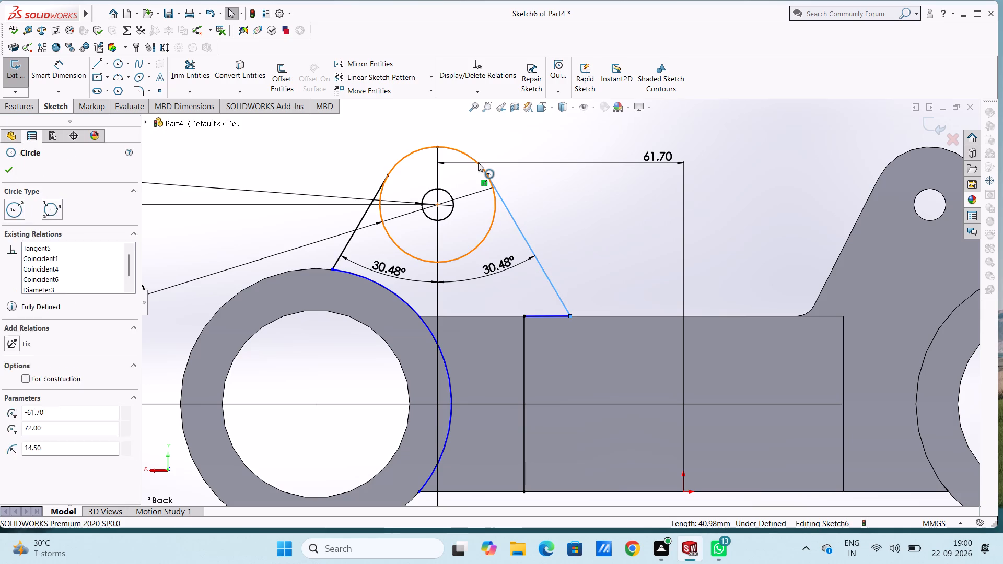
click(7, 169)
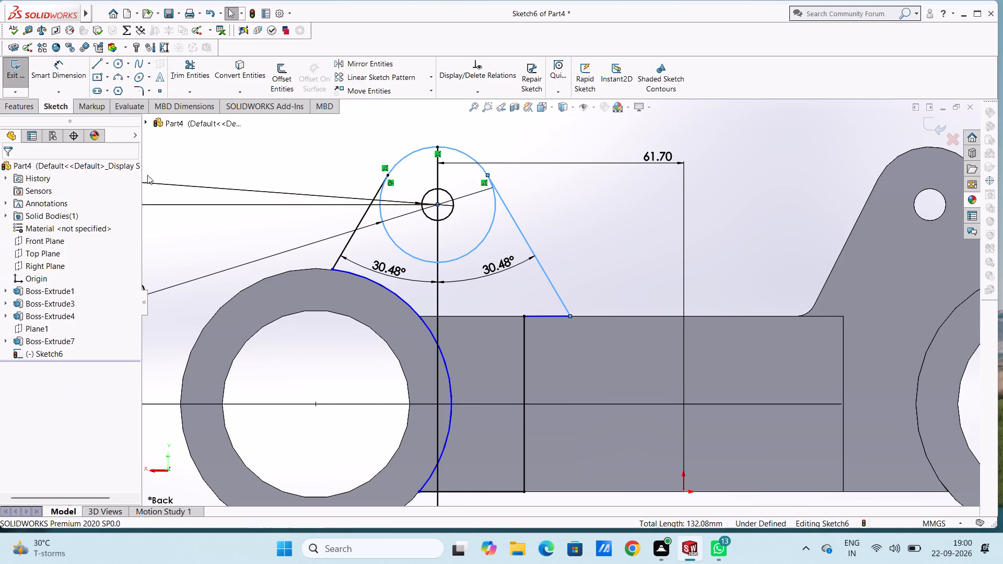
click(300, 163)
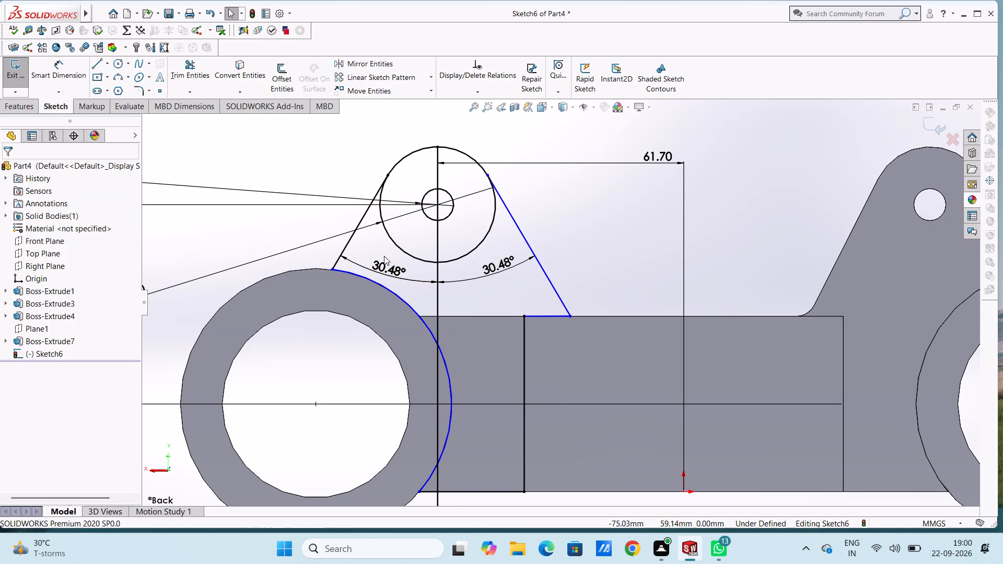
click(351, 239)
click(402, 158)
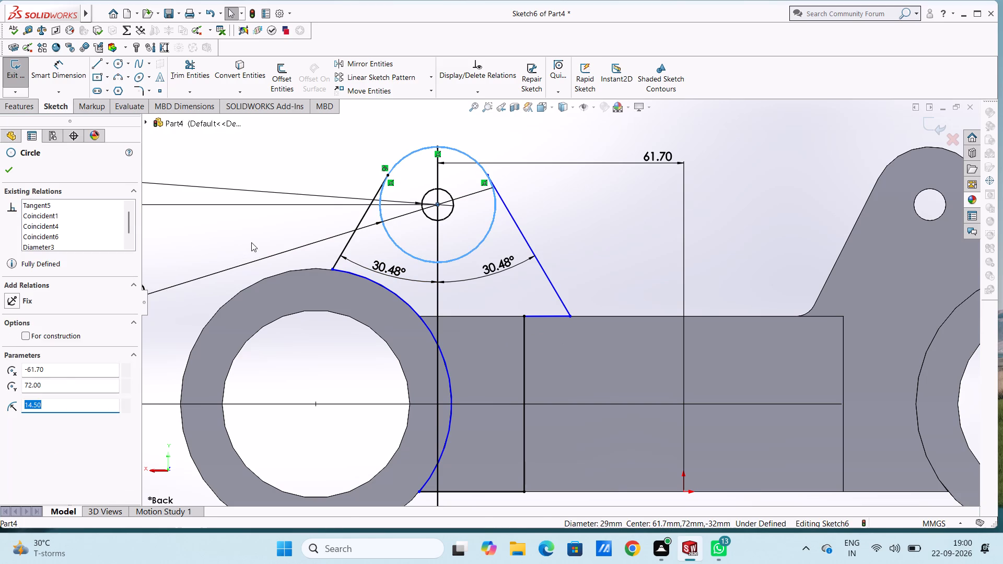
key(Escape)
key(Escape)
Make the arm's block-side slanted line tangent to the 29 mm circle.
click(520, 227)
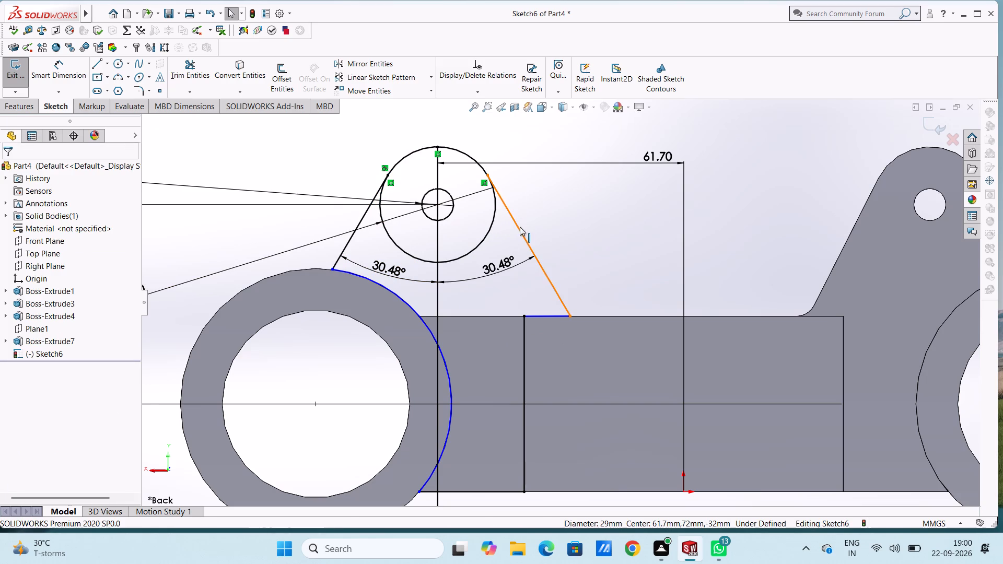
ctrl+click(491, 228)
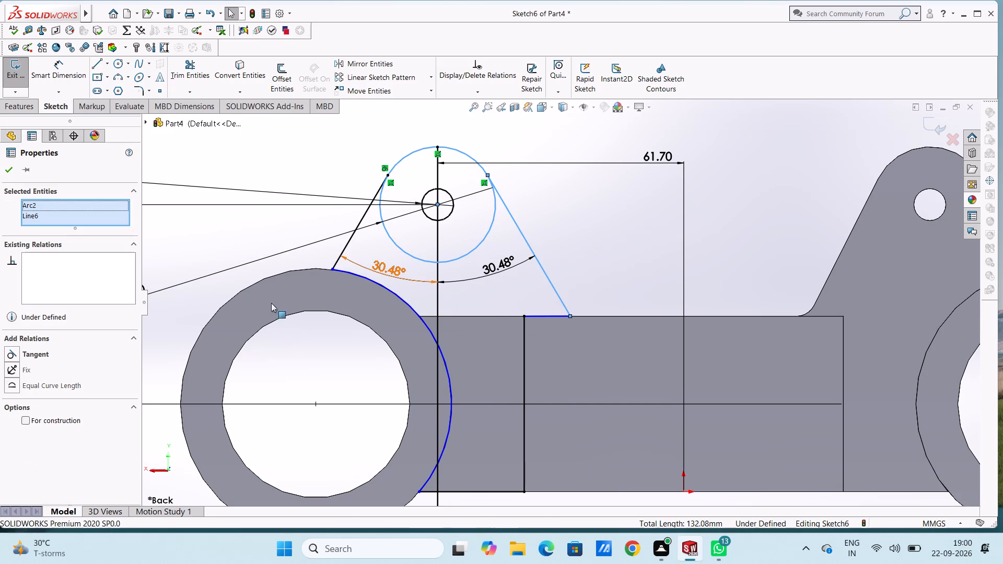
click(13, 354)
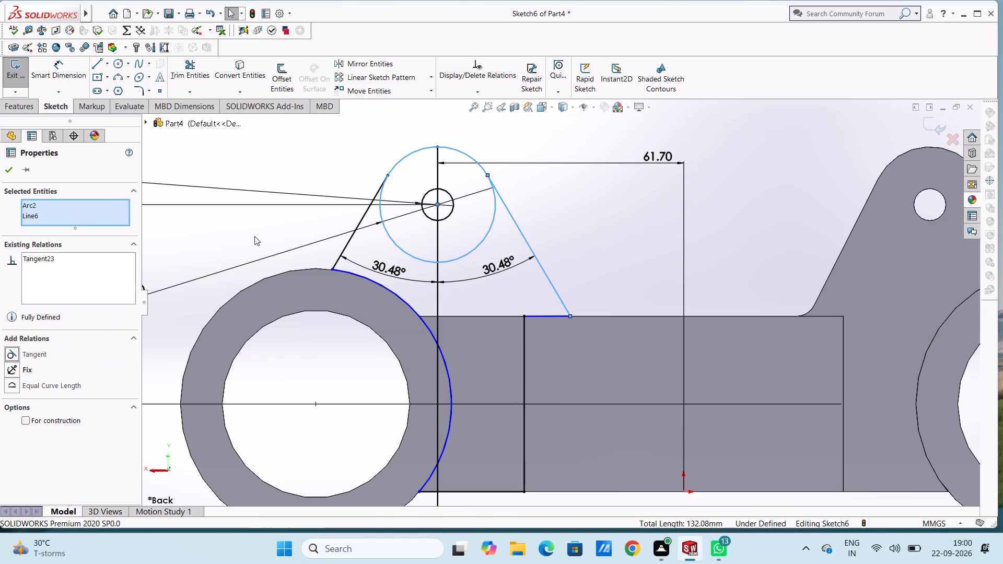
Delete the vertical reference line through the 8 mm hole, together with its associated angle dimensions.
click(255, 236)
key(Escape)
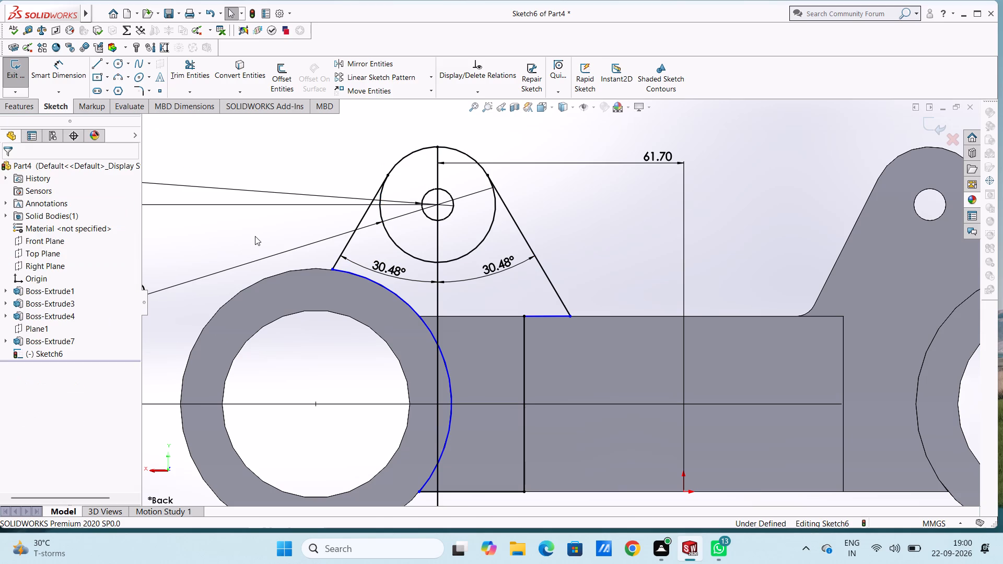
key(Escape)
scroll(255, 236, up, 3)
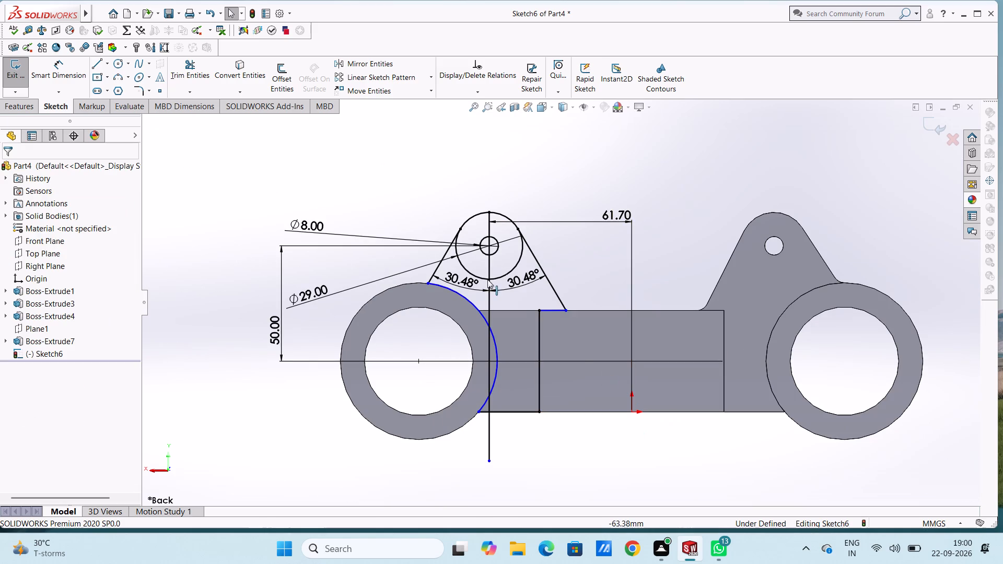
click(489, 287)
key(Delete)
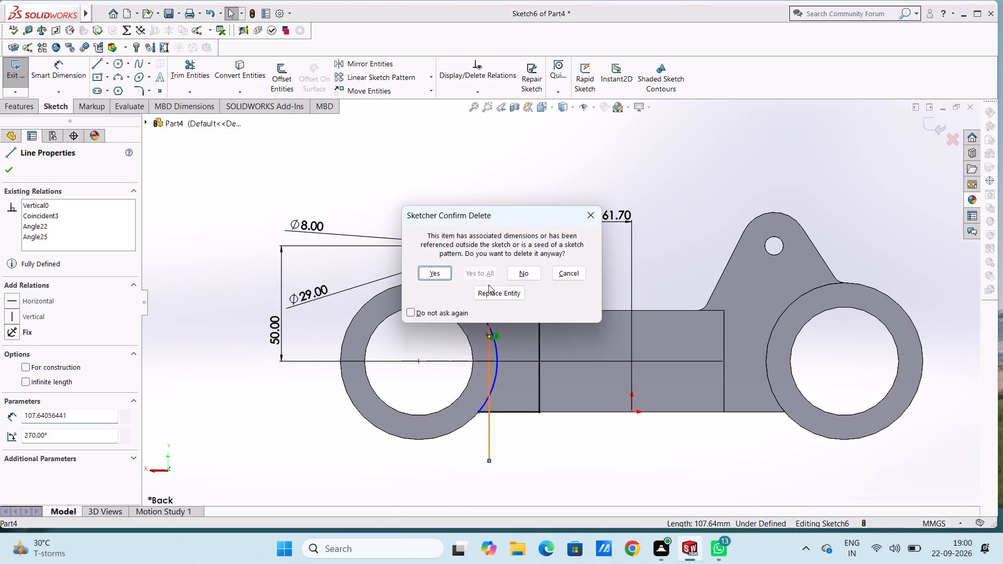
click(438, 278)
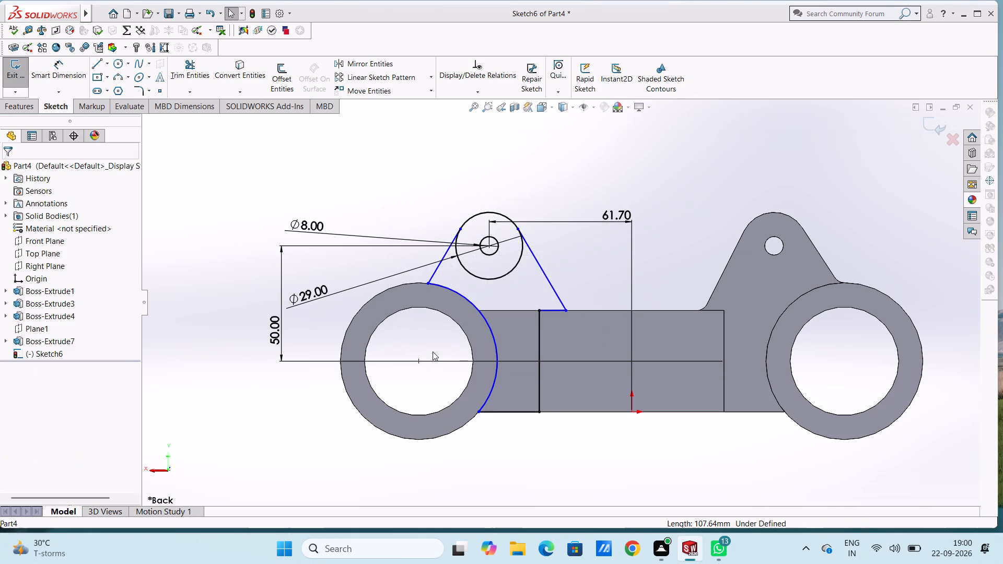
key(Escape)
key(Escape)
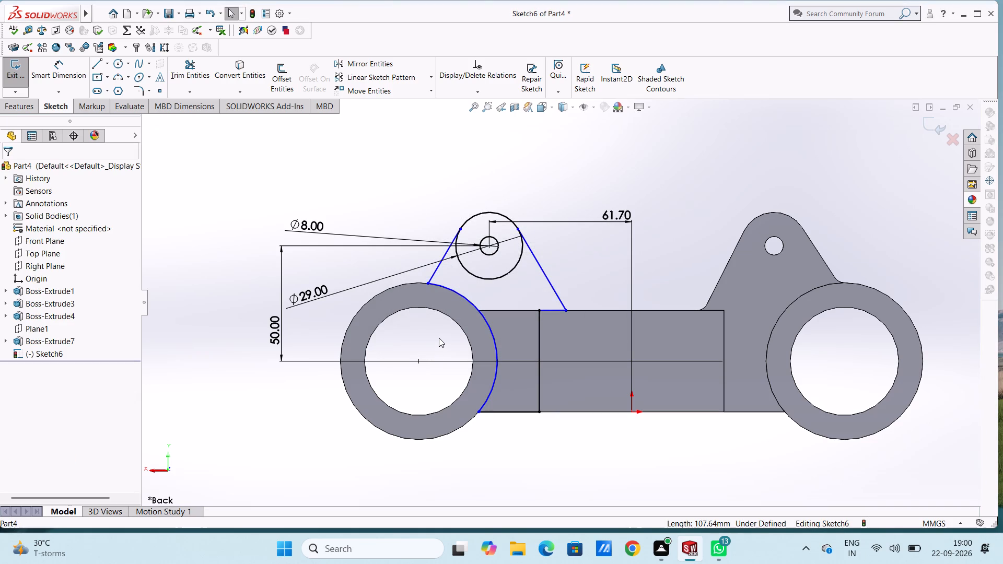
Trim away the lower arc of the 29 mm circle between the two slanted side lines.
click(182, 78)
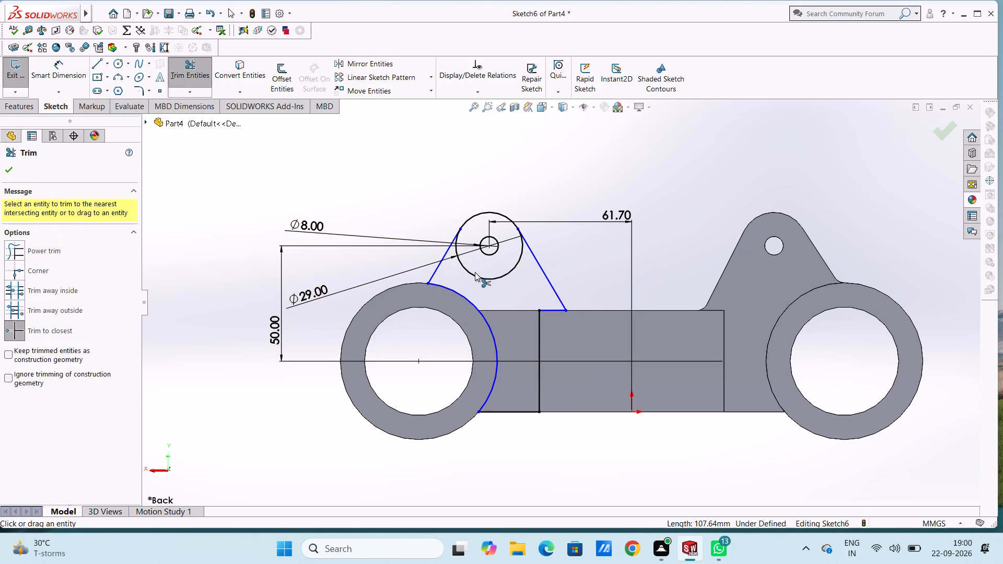
click(475, 277)
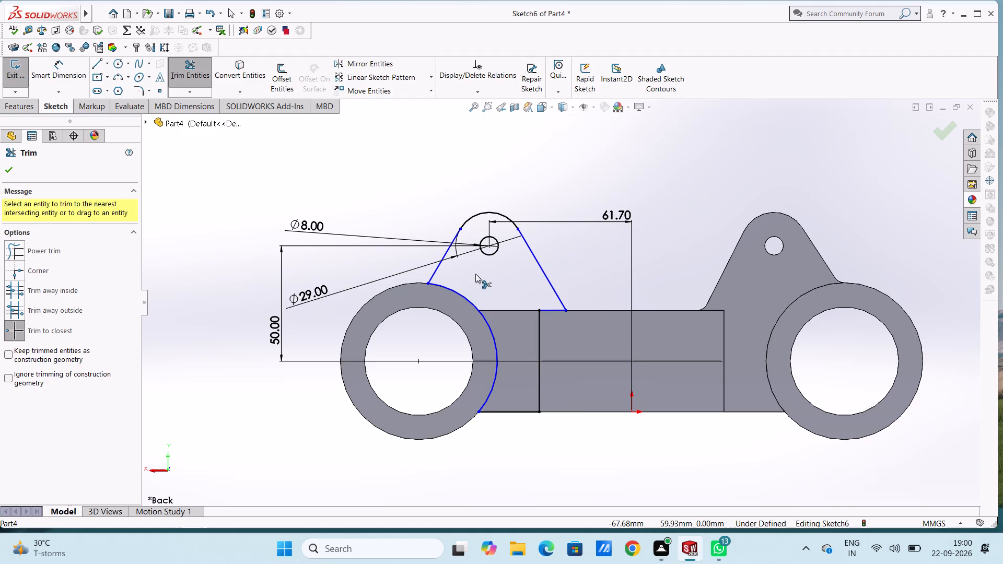
key(Escape)
key(Escape)
key(Escape)
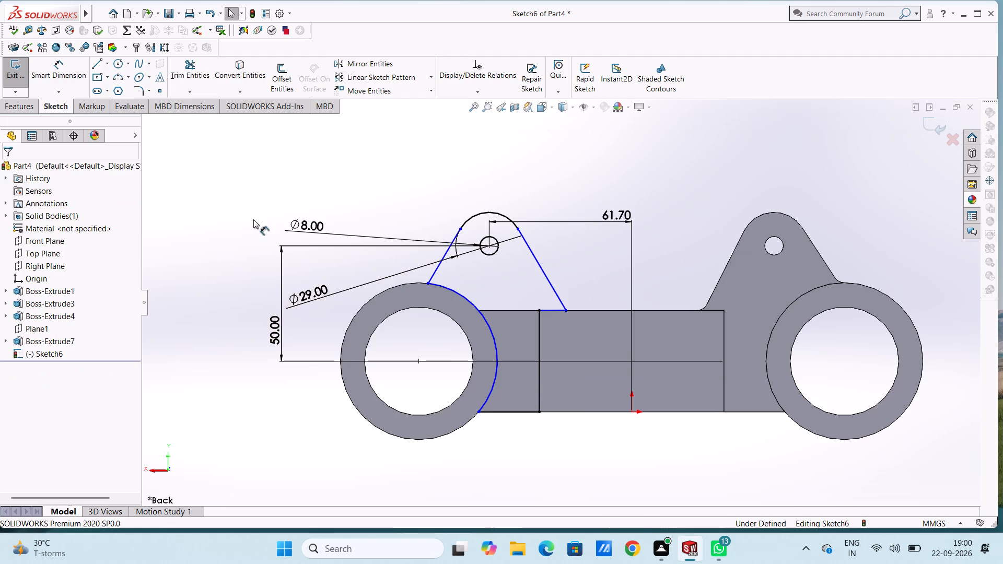
Dimension the radius of the sketched arc that follows the ring's outer edge.
click(57, 64)
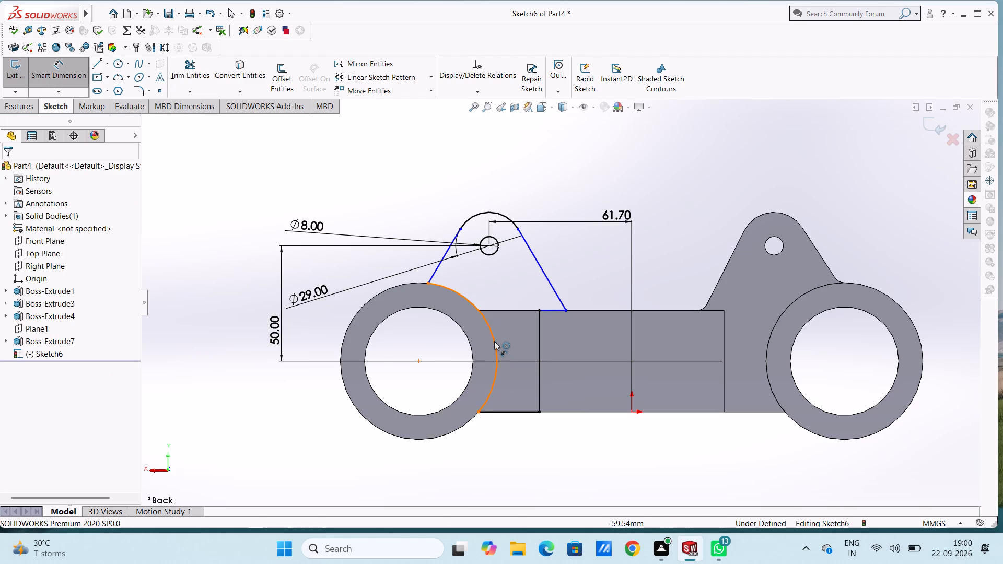
click(495, 341)
click(248, 432)
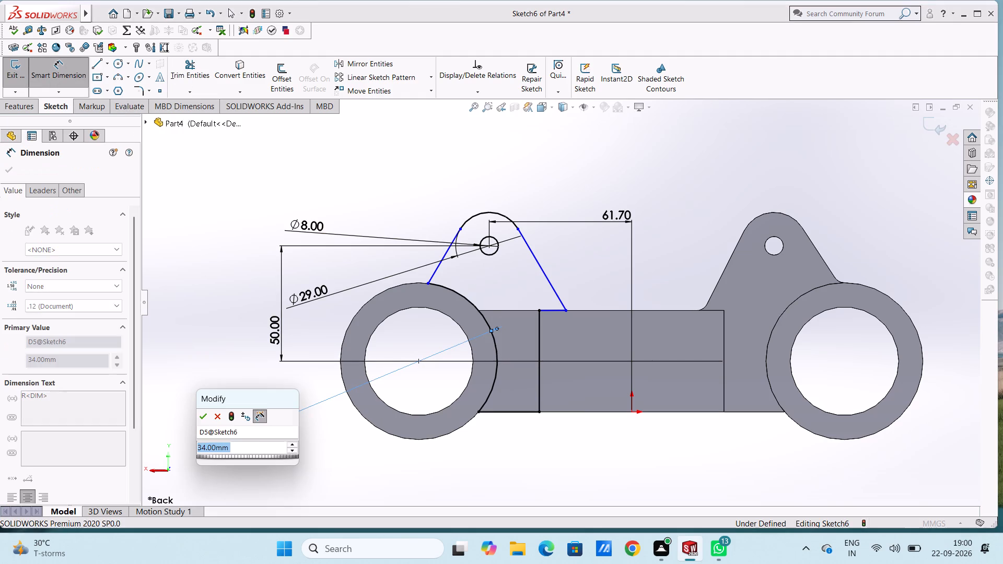
click(205, 418)
click(200, 348)
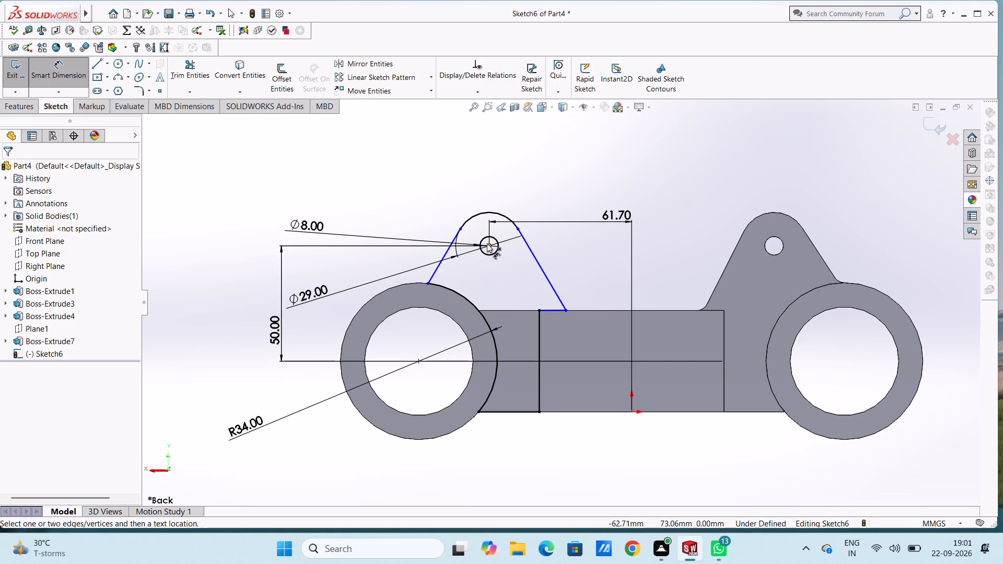
Dimension the lengths of the arm's ring-side and block-side slanted lines.
click(442, 257)
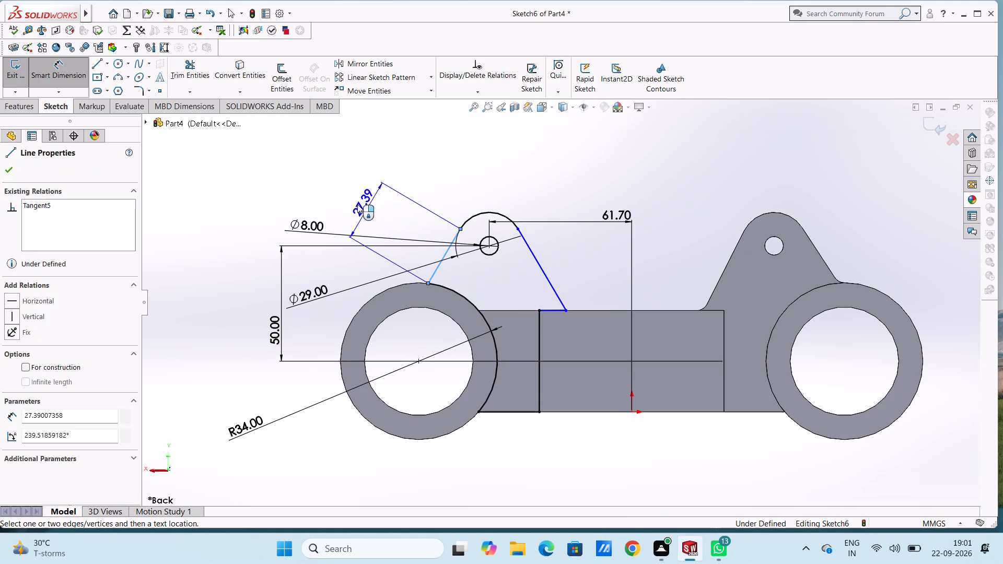
click(352, 203)
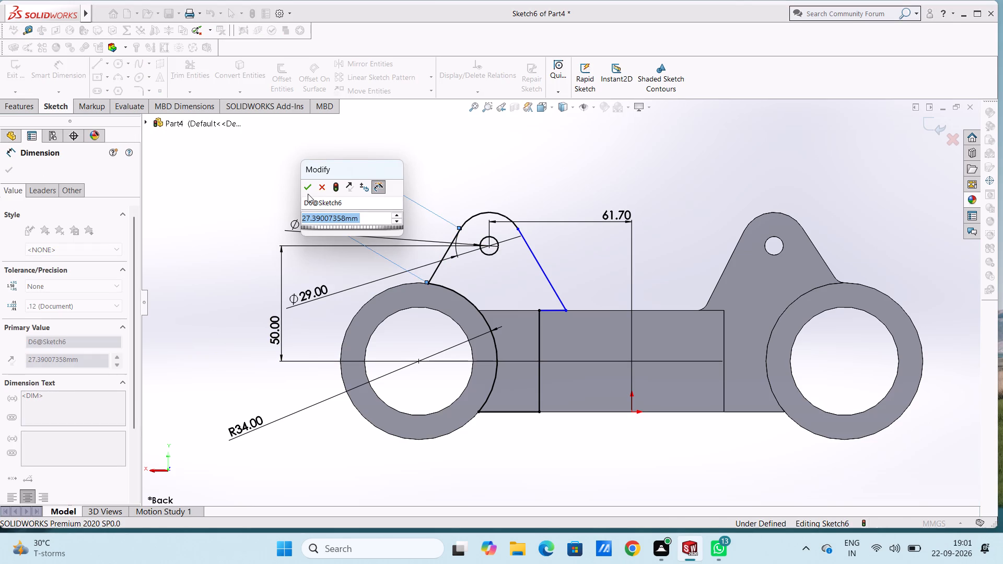
click(308, 194)
click(309, 186)
click(298, 184)
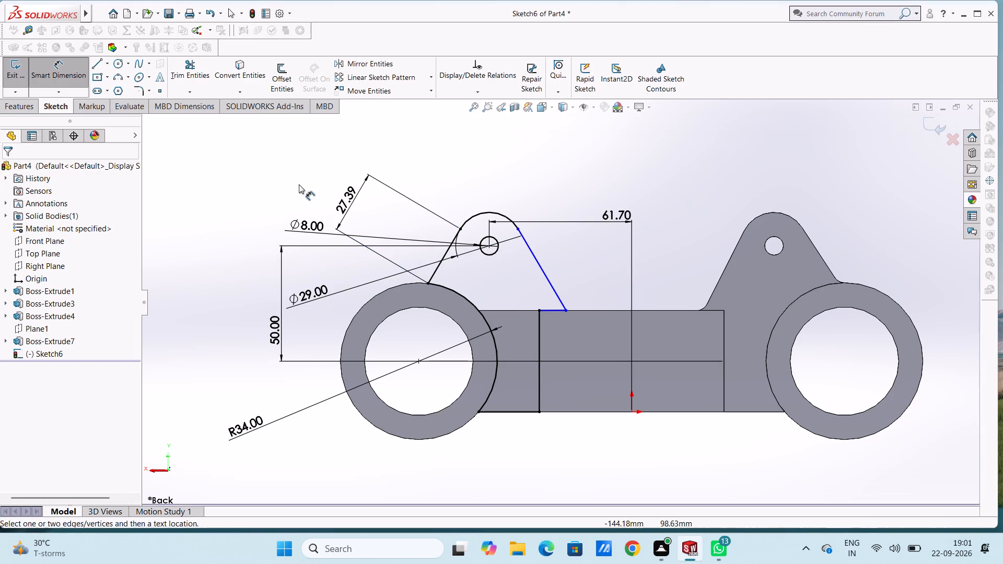
click(539, 265)
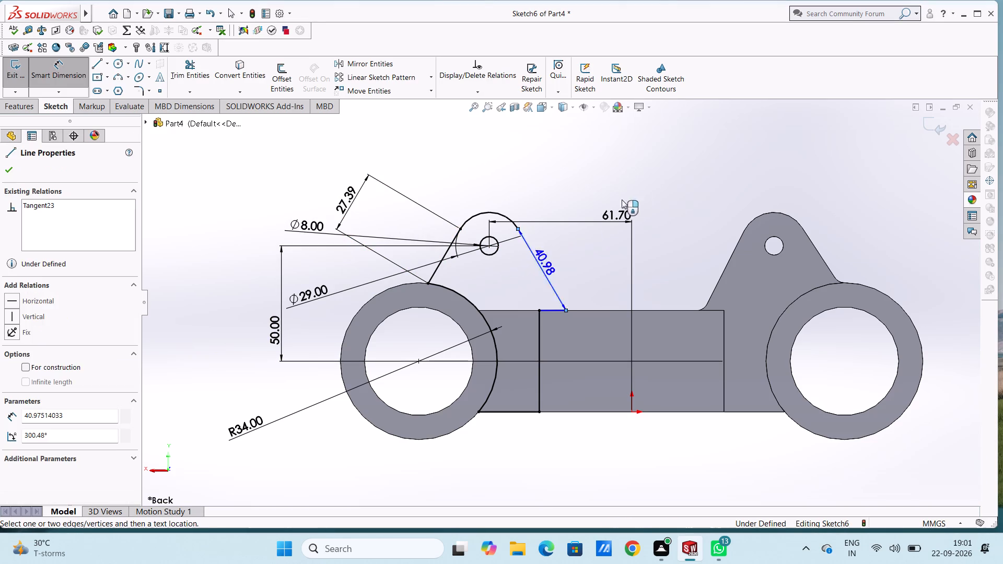
click(652, 185)
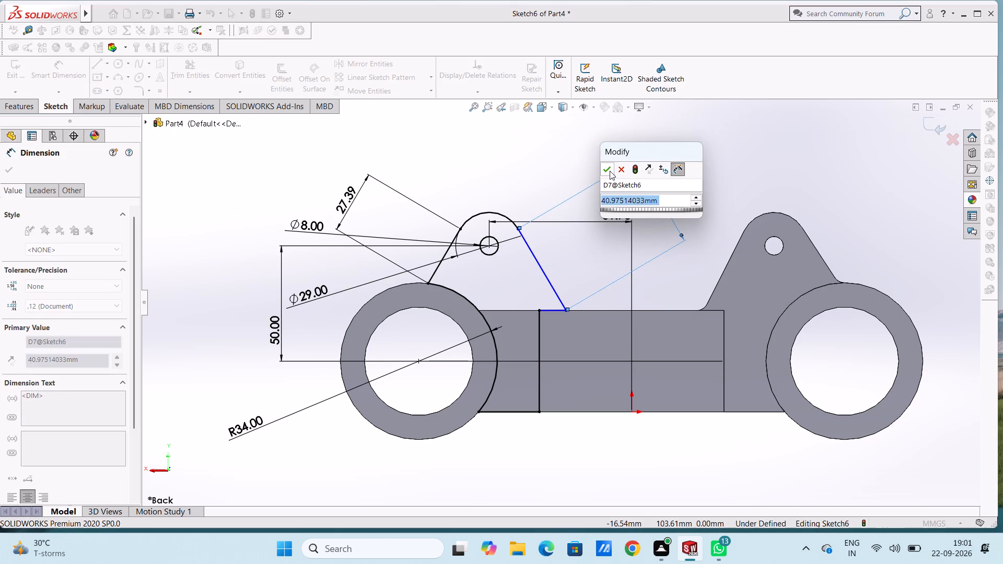
click(610, 171)
click(527, 171)
key(Escape)
key(Escape)
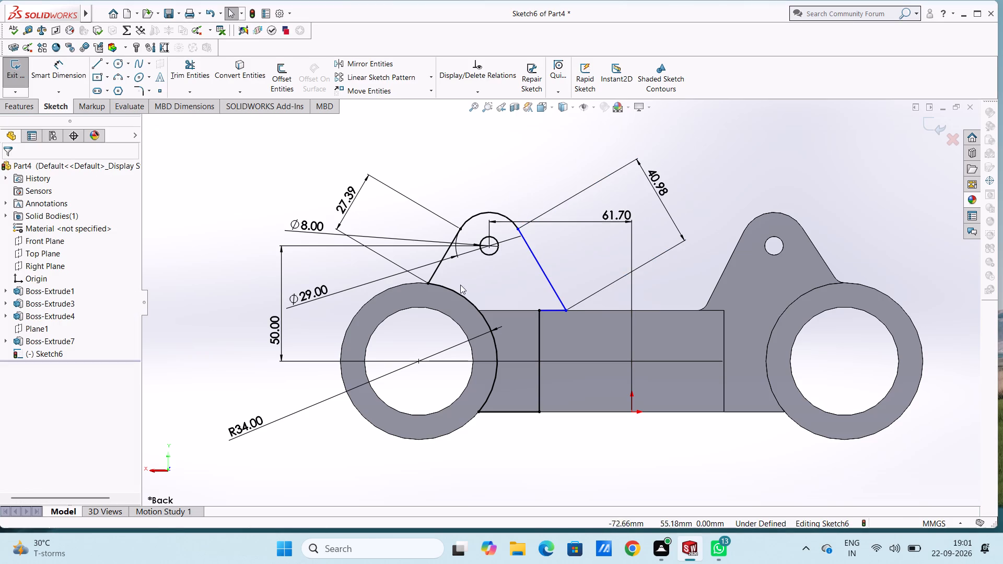
Sketch a circle of 34 mm radius centred on the ring, following the ring's outer edge.
scroll(451, 283, down, 5)
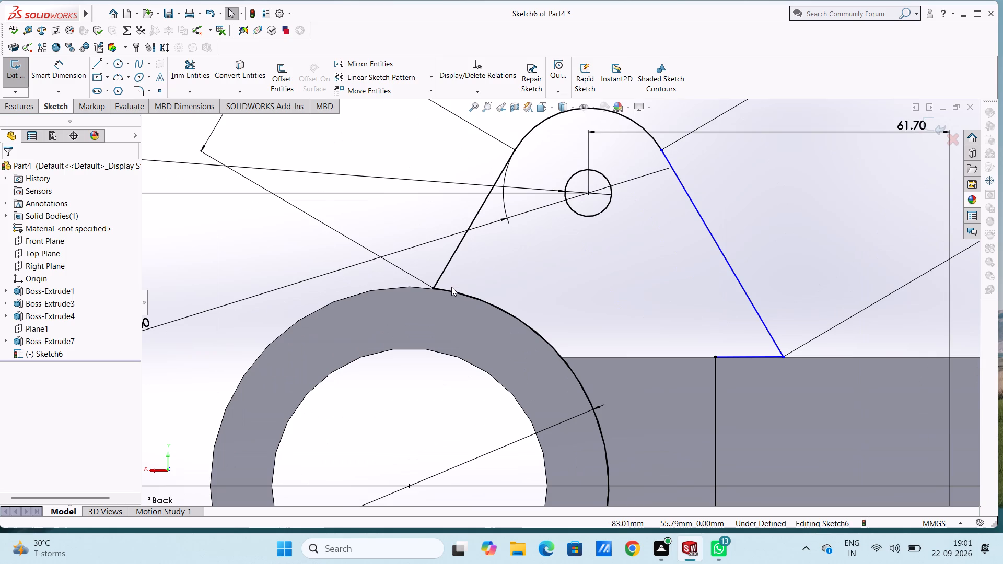
scroll(451, 287, up, 4)
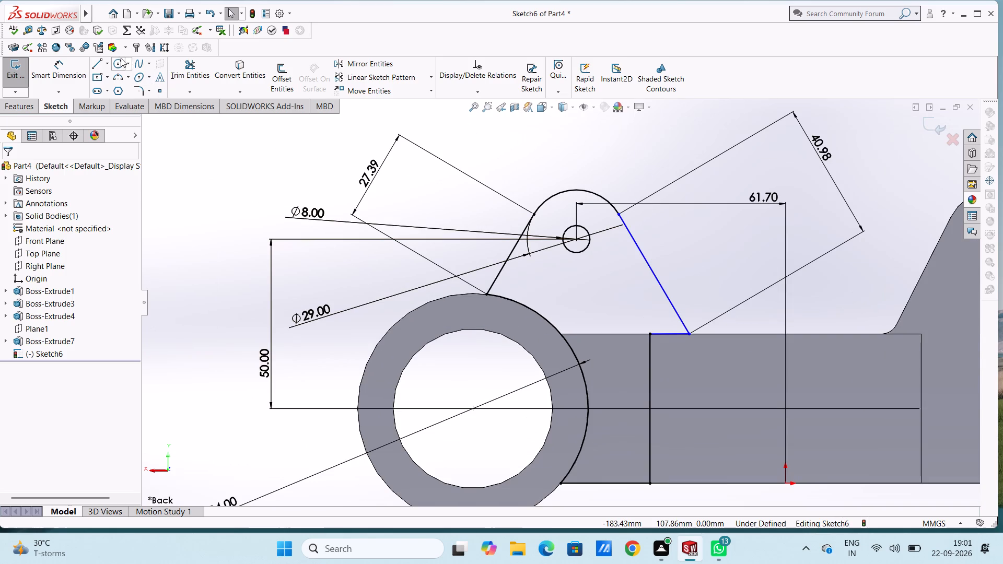
click(120, 61)
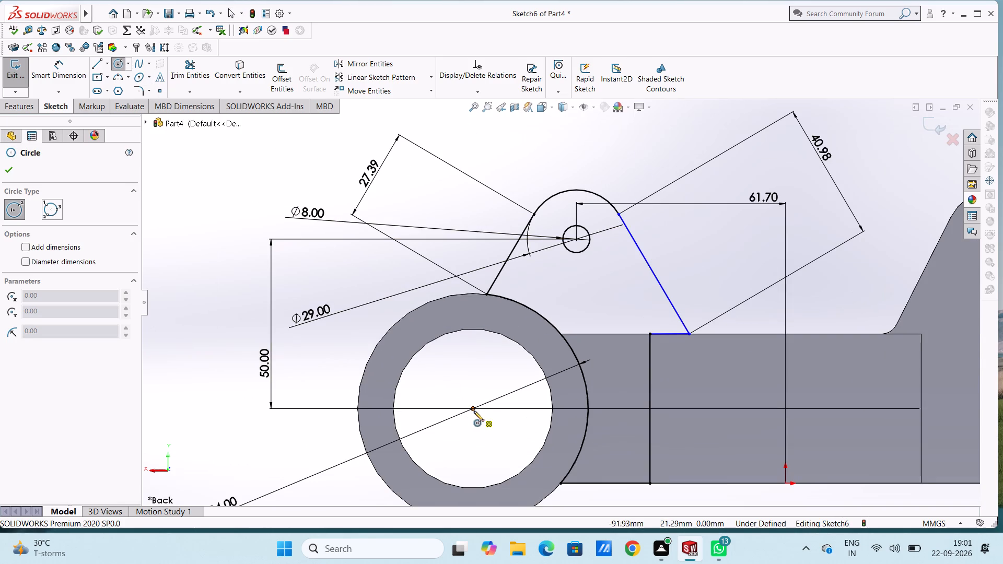
click(473, 409)
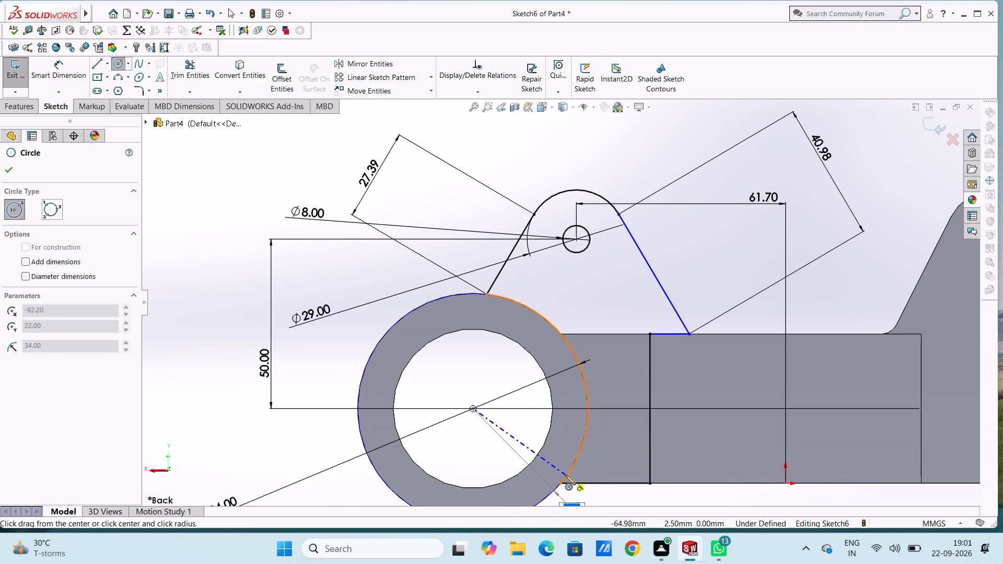
click(565, 475)
key(Escape)
key(Escape)
key(Escape)
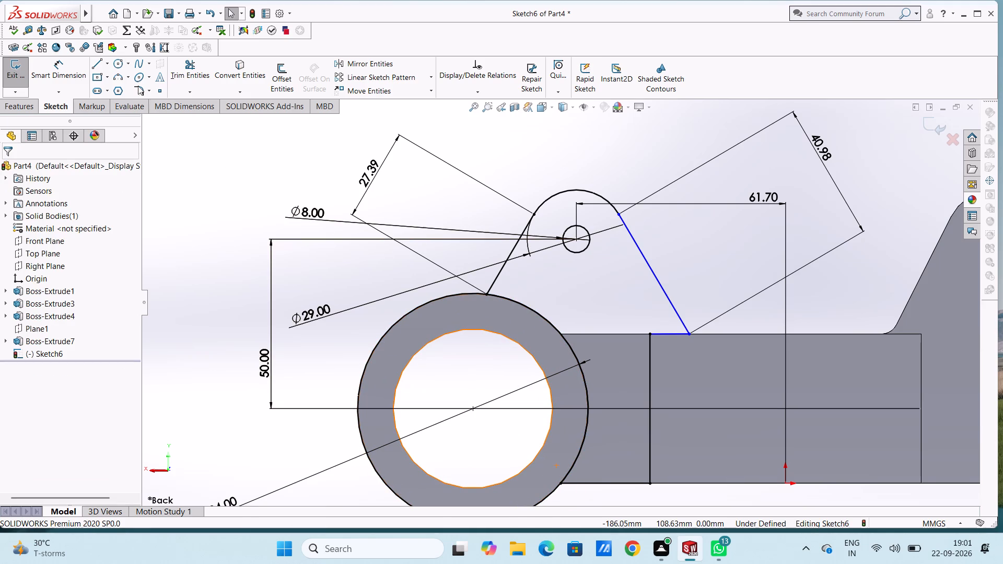
Sketch a three-point arc of 5 mm radius between the ring's outer circle and the ring-side slanted line.
click(117, 78)
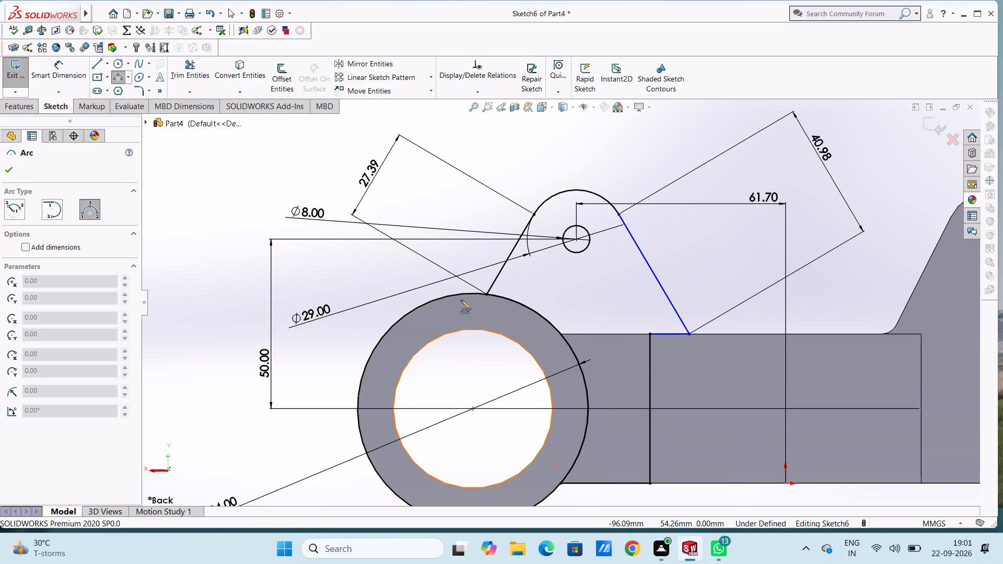
click(473, 292)
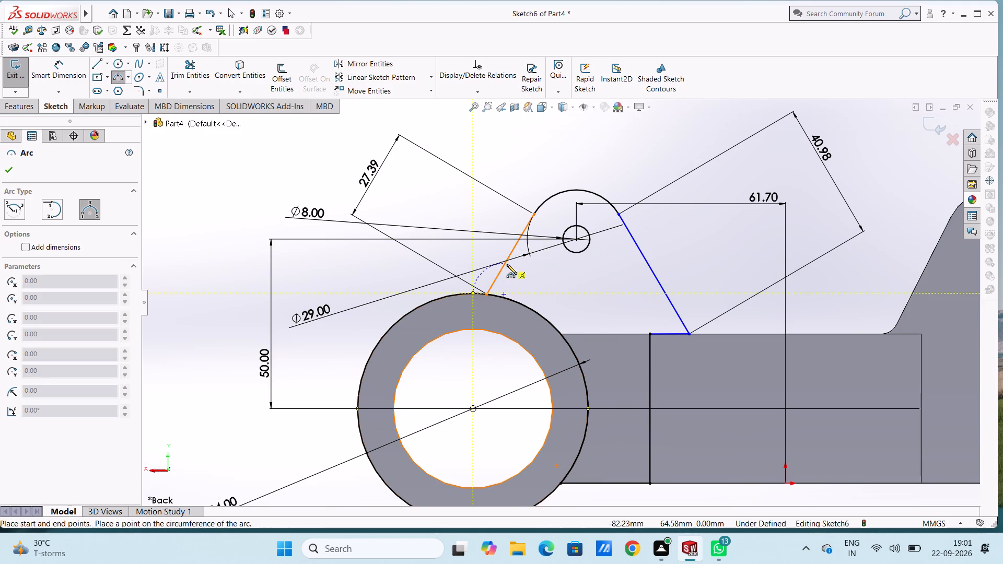
click(495, 278)
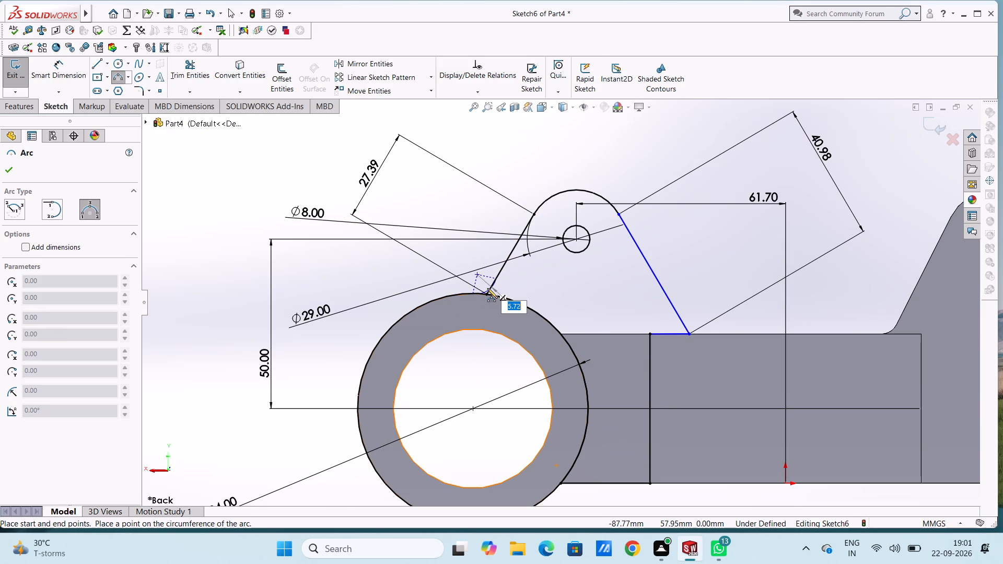
key(5)
key(Return)
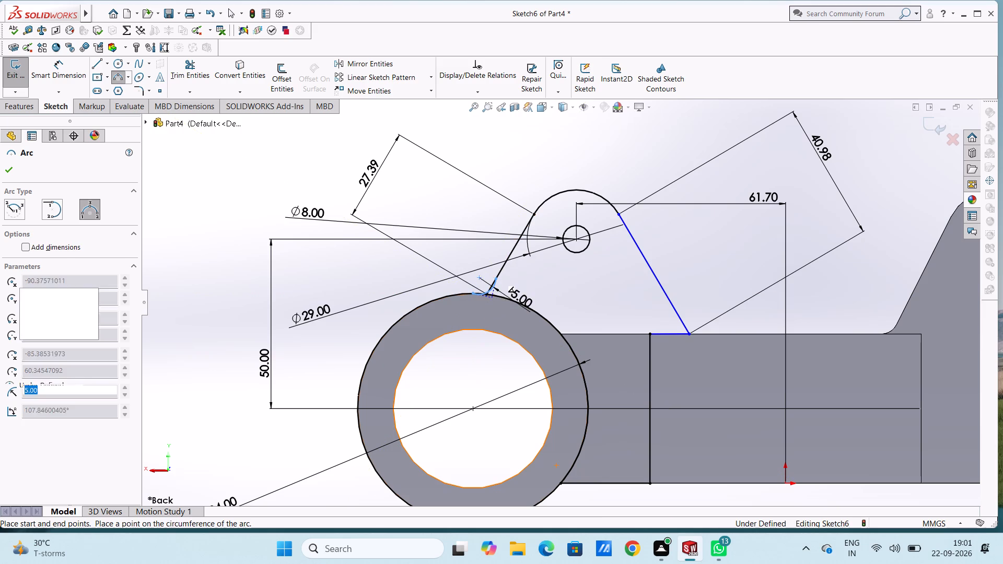
Sketch a three-point arc of 5 mm radius between the block-side slanted line and the block's top edge.
click(681, 320)
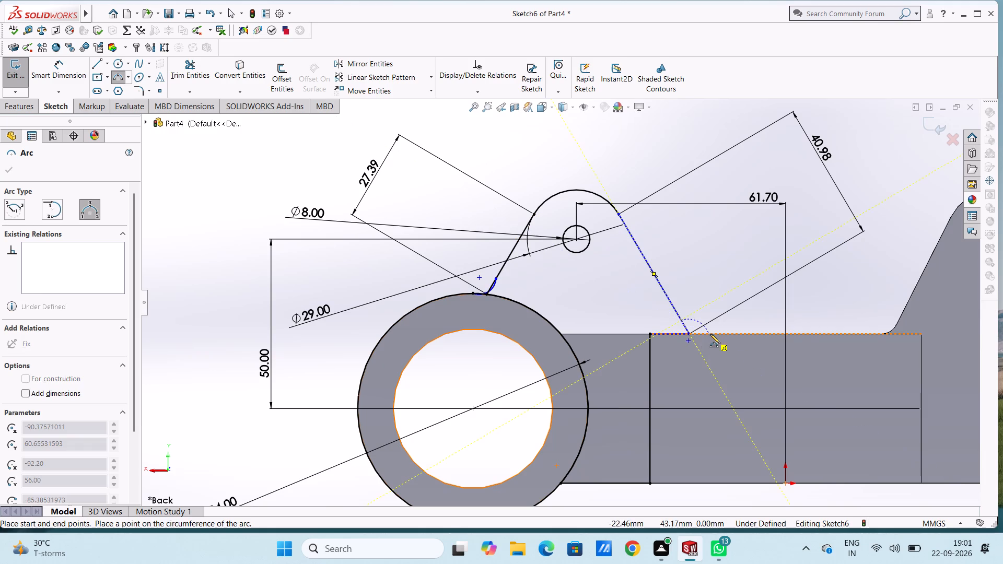
click(709, 332)
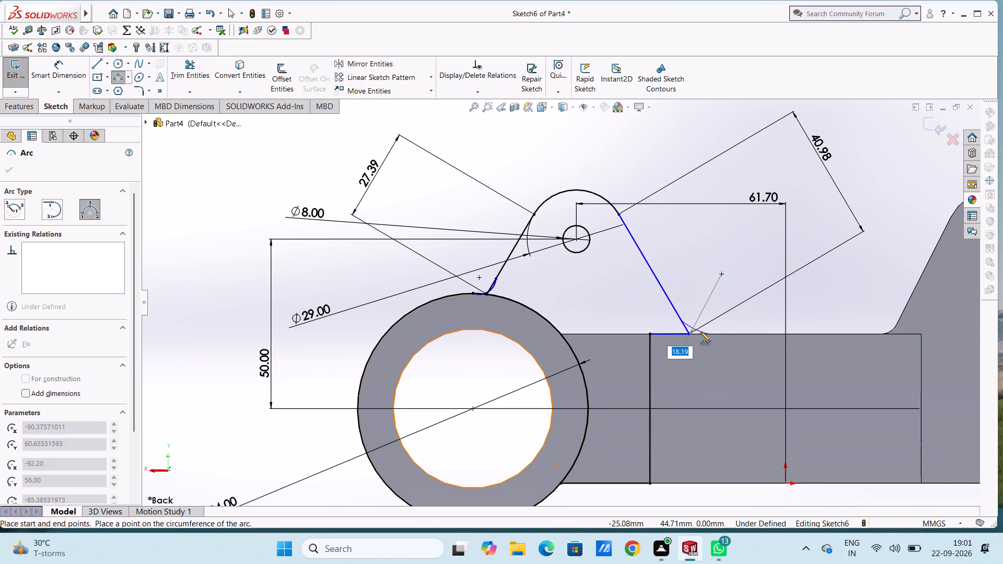
key(5)
key(Return)
key(Escape)
key(Escape)
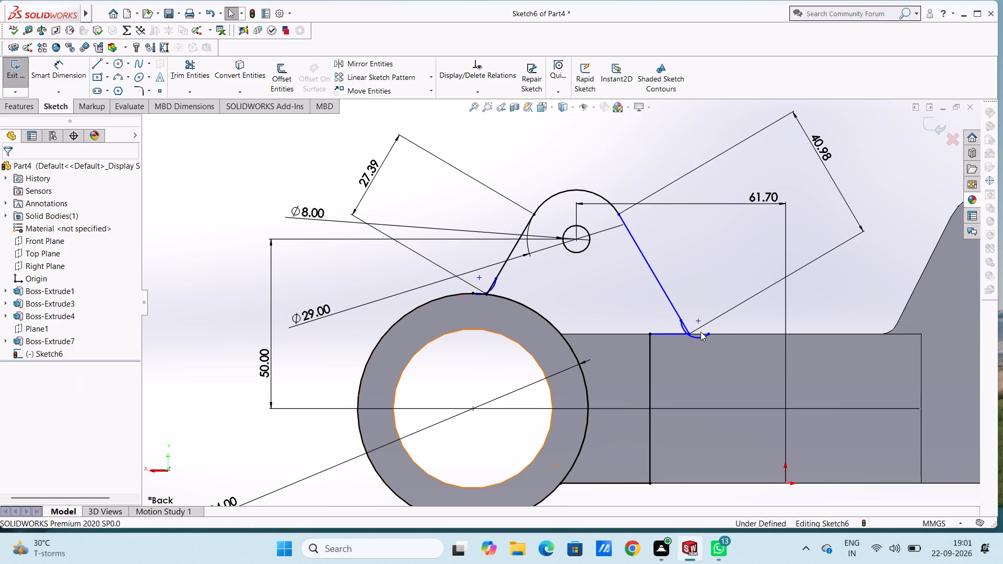
key(Escape)
Dimension the radii of the two small corner arcs at the feet of the slanted lines.
click(69, 65)
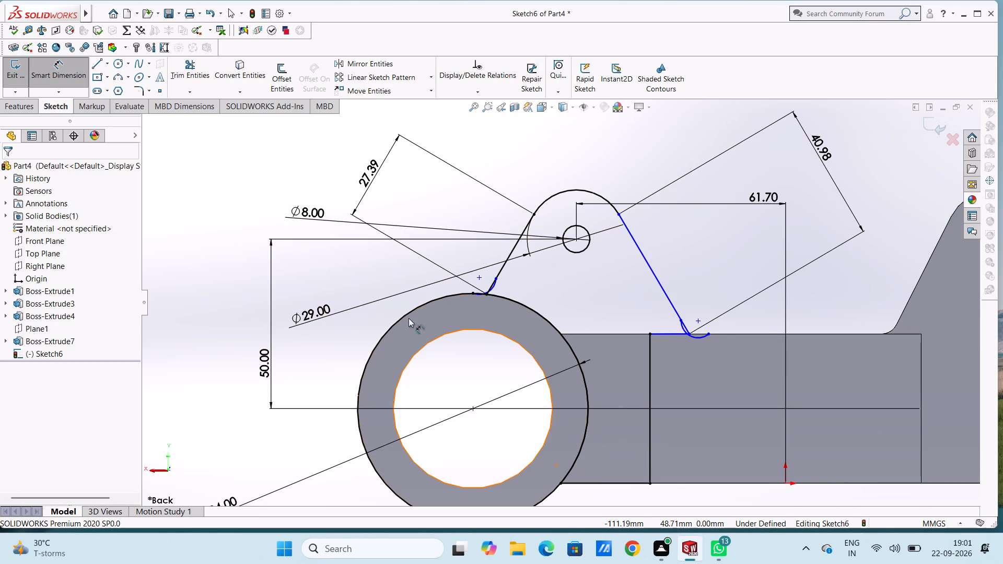
click(496, 285)
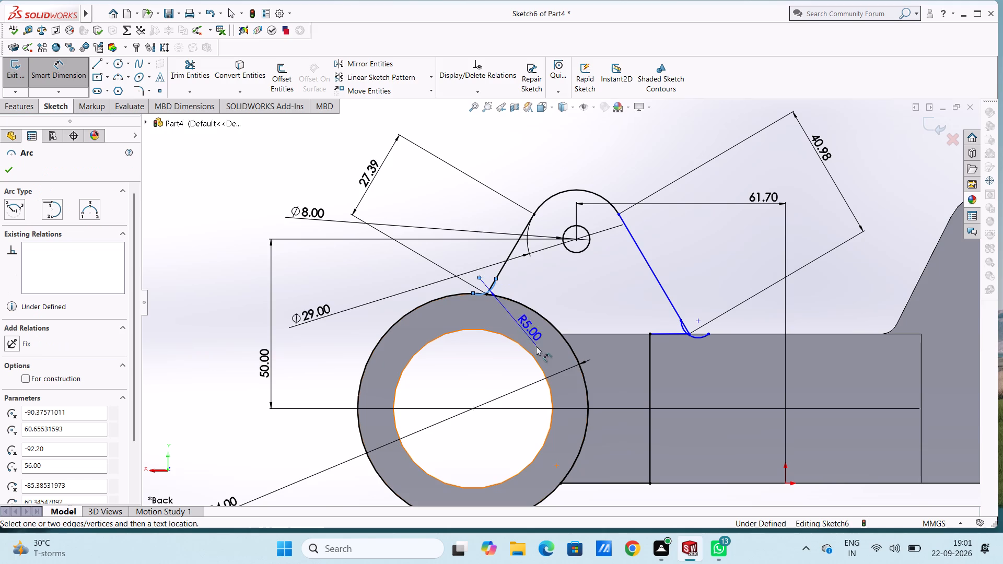
click(610, 436)
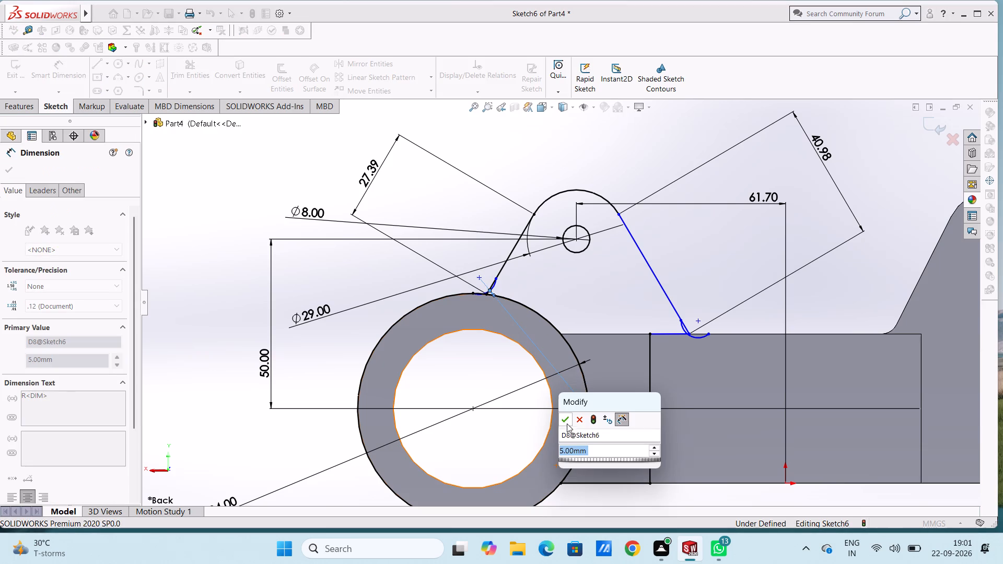
click(565, 420)
click(608, 298)
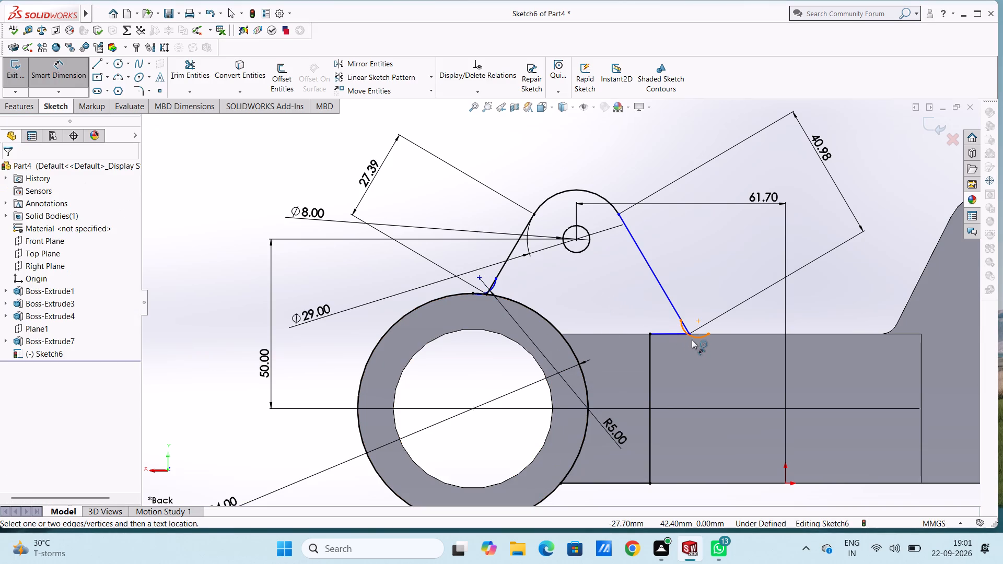
click(693, 338)
click(604, 460)
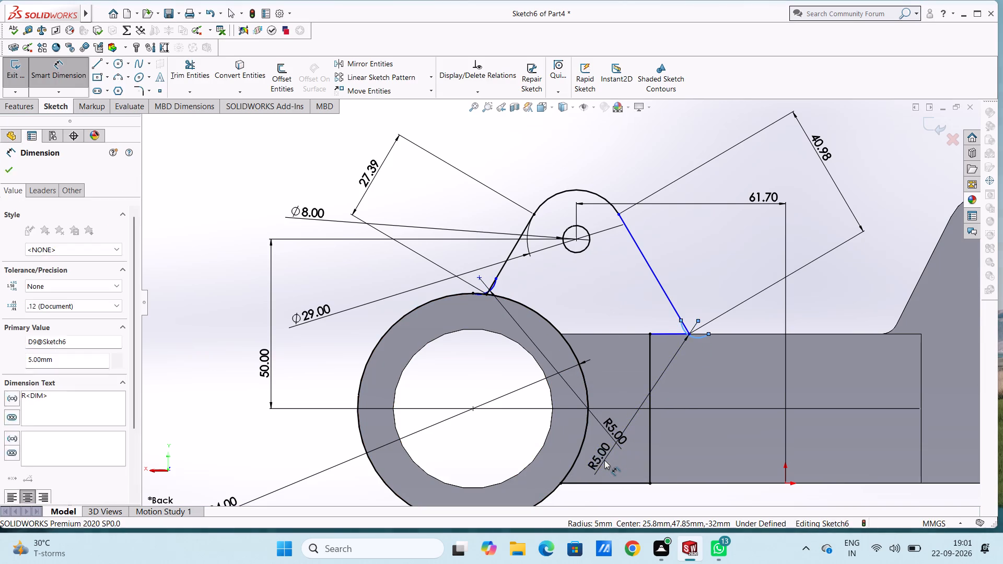
click(558, 443)
key(Escape)
key(Escape)
key(Escape)
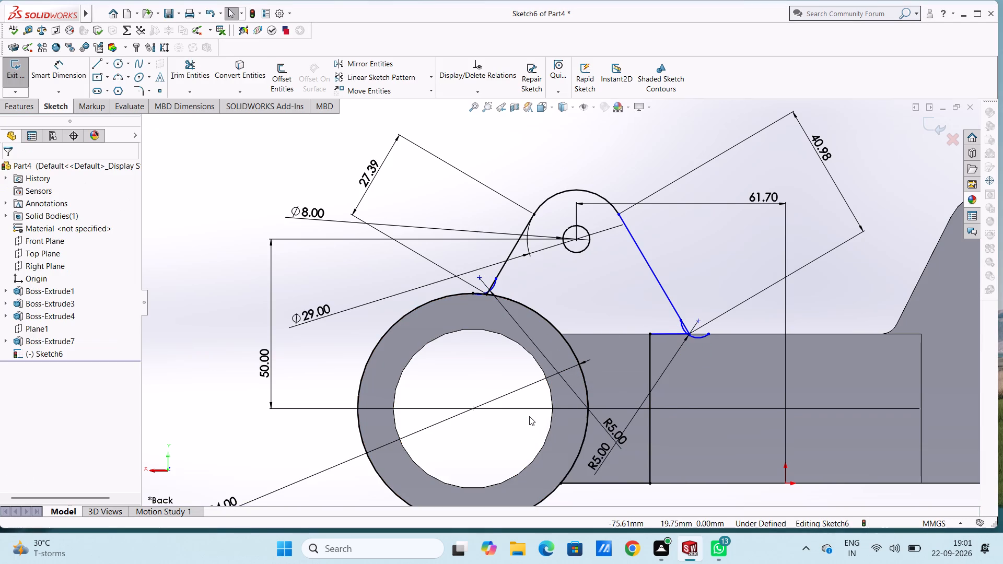
Make the block-side corner arc tangent to the block-side slanted line.
click(700, 338)
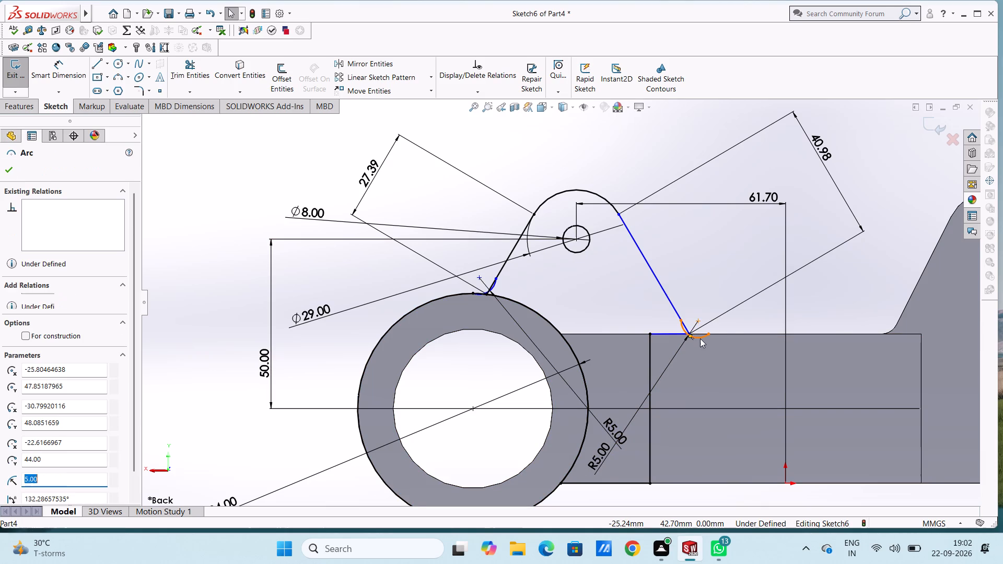
ctrl+click(672, 308)
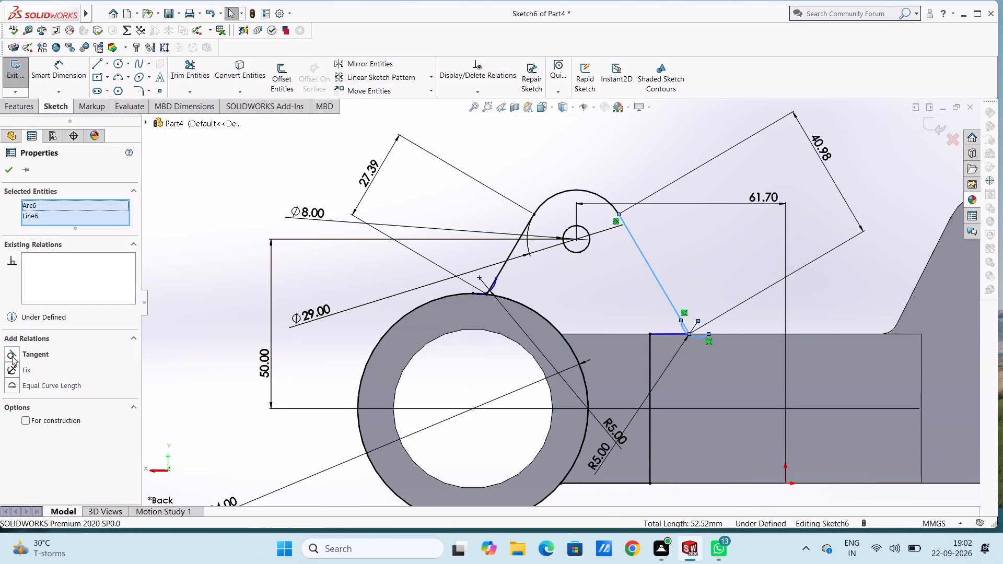
click(12, 356)
click(211, 353)
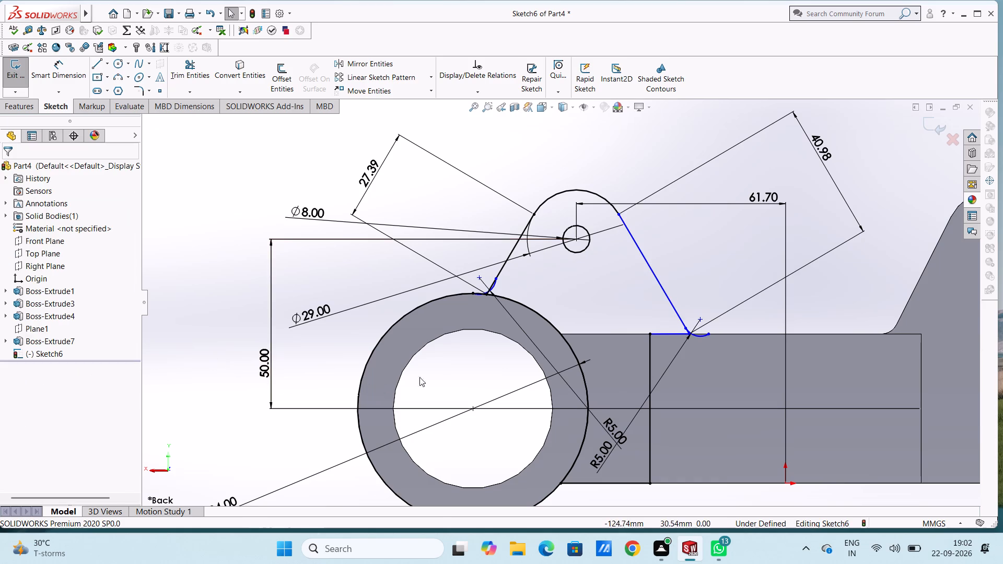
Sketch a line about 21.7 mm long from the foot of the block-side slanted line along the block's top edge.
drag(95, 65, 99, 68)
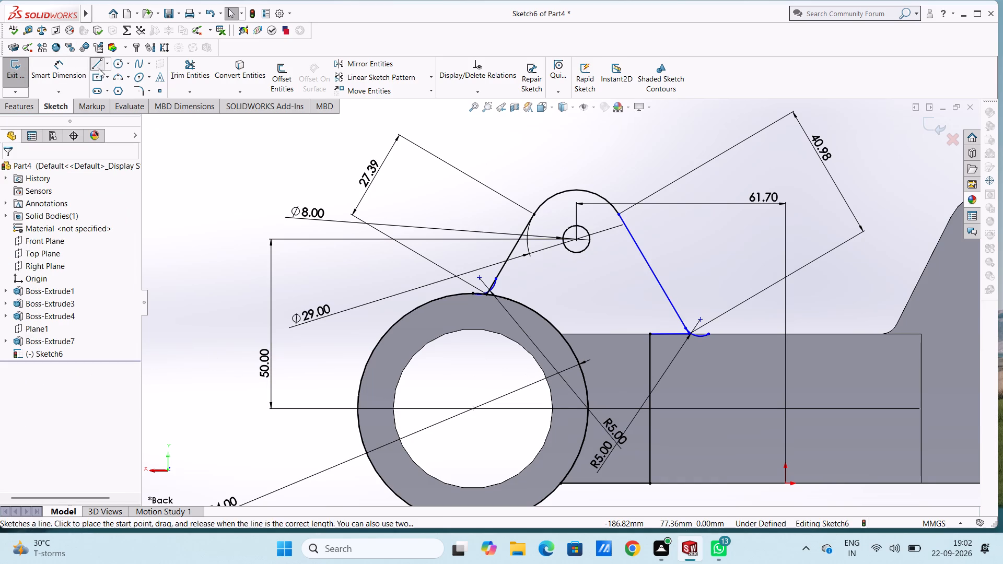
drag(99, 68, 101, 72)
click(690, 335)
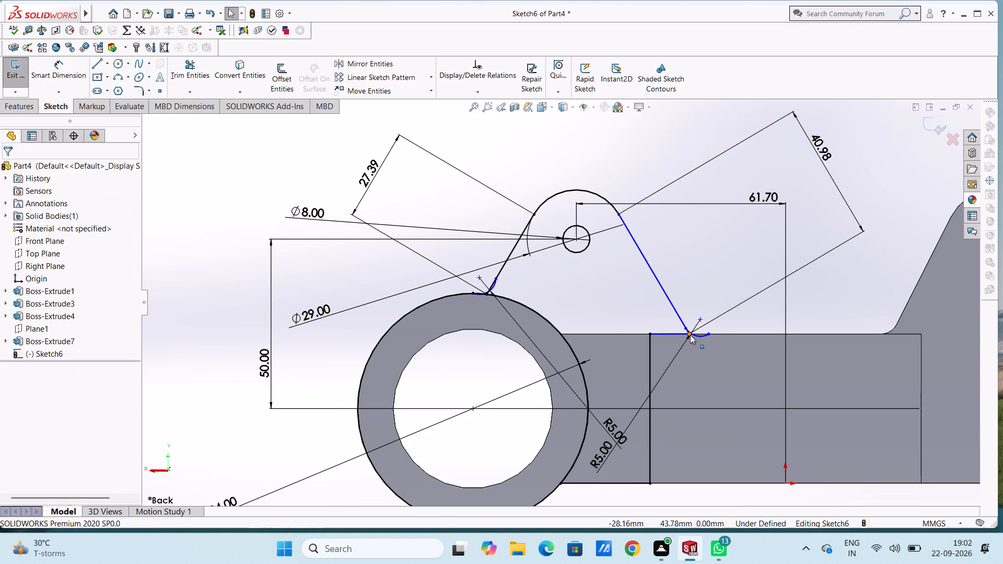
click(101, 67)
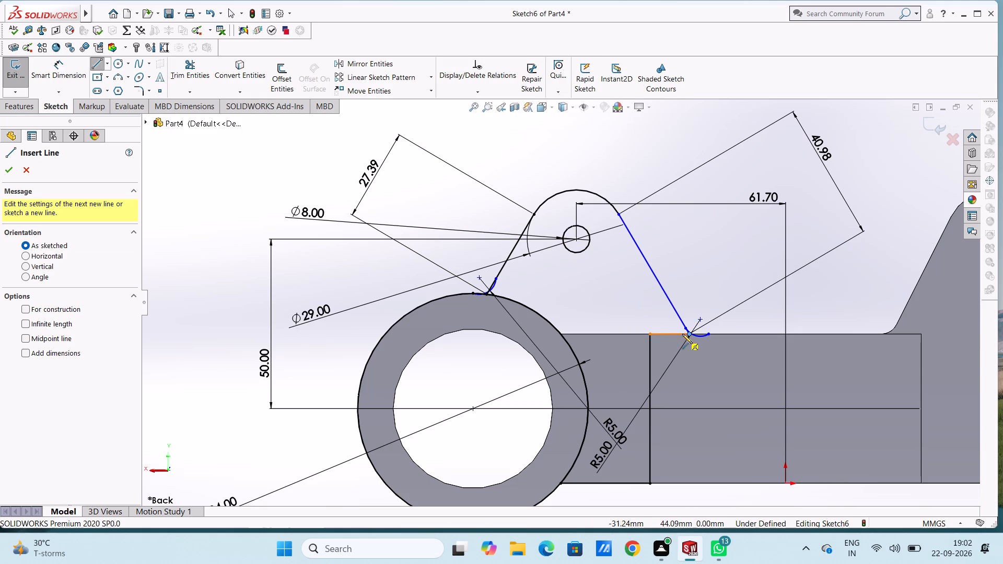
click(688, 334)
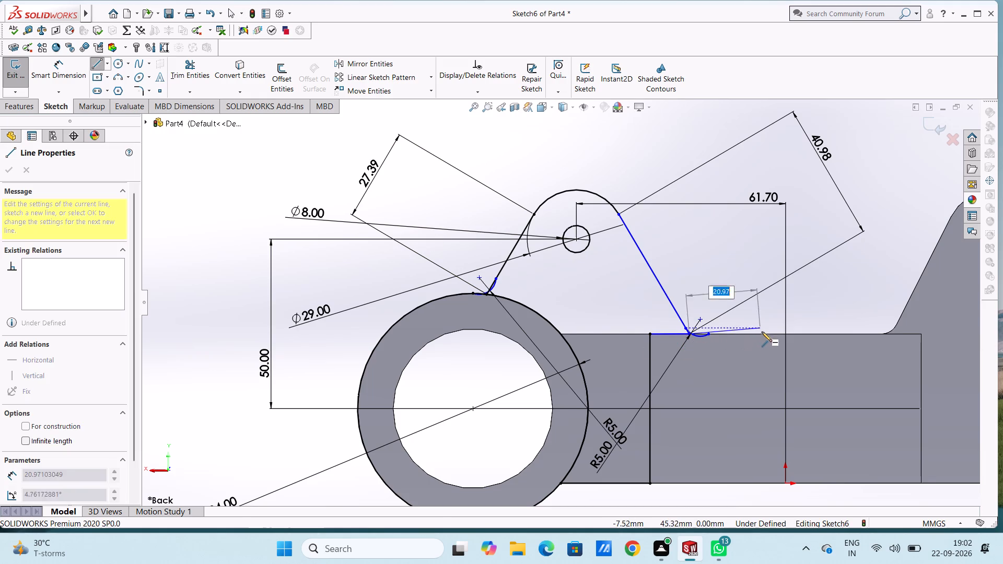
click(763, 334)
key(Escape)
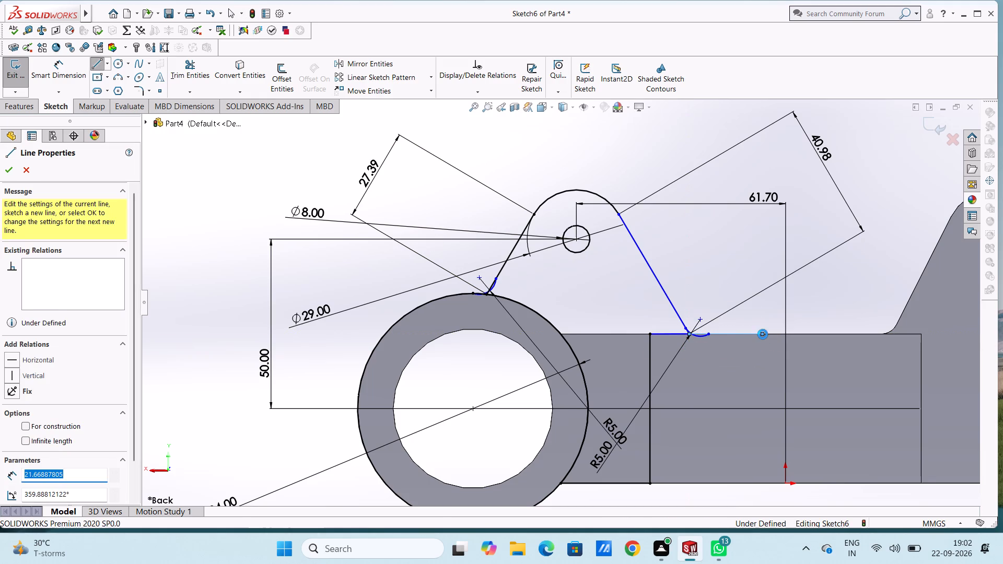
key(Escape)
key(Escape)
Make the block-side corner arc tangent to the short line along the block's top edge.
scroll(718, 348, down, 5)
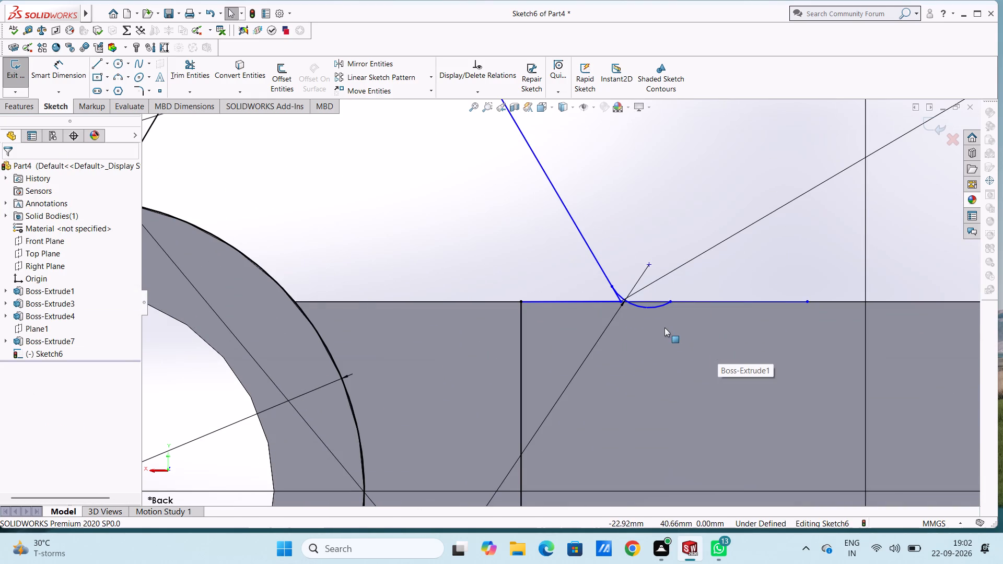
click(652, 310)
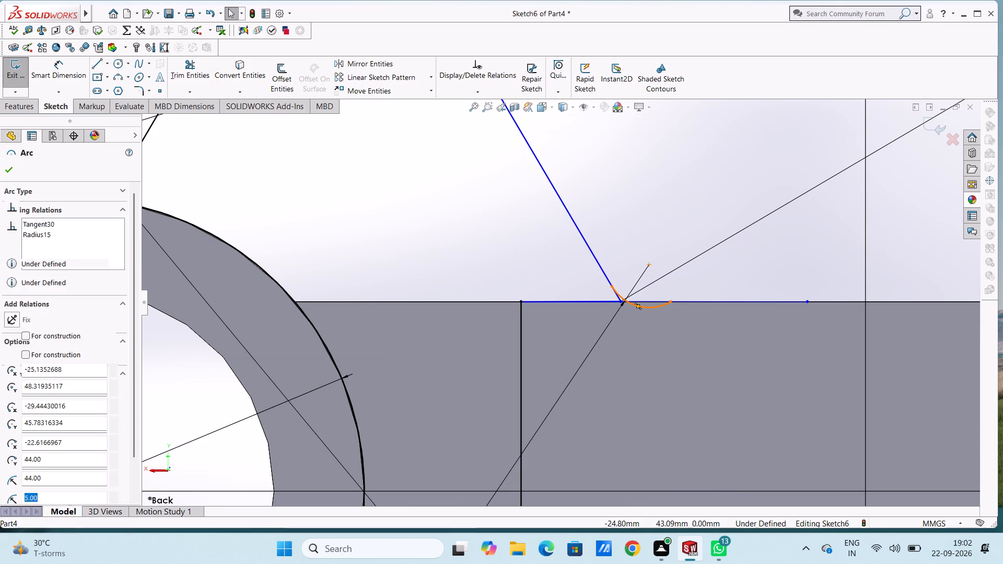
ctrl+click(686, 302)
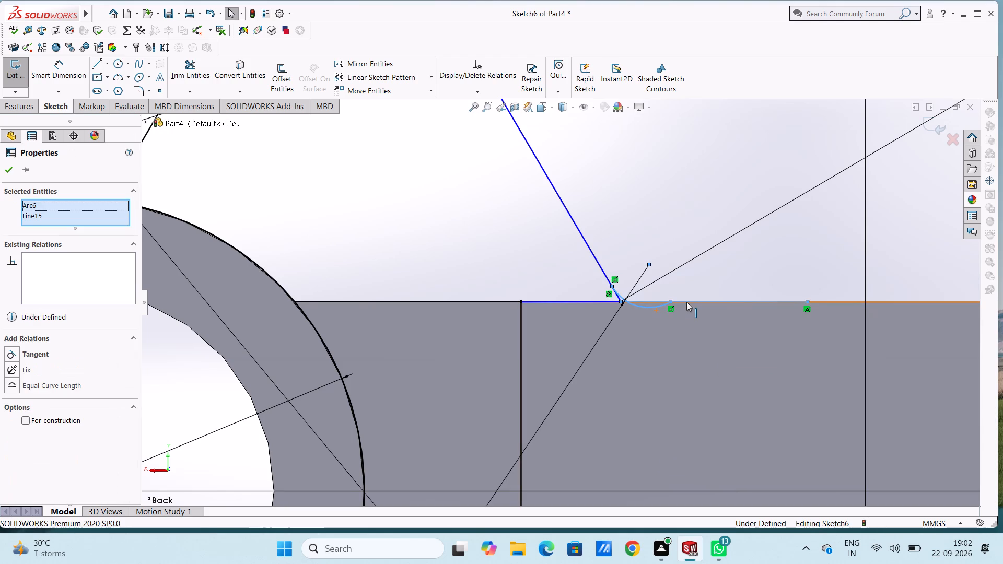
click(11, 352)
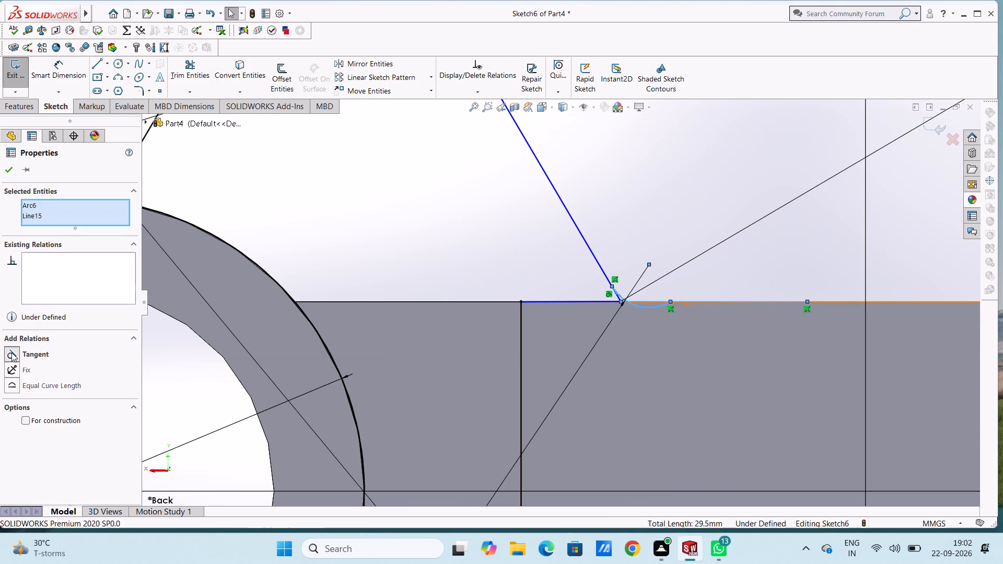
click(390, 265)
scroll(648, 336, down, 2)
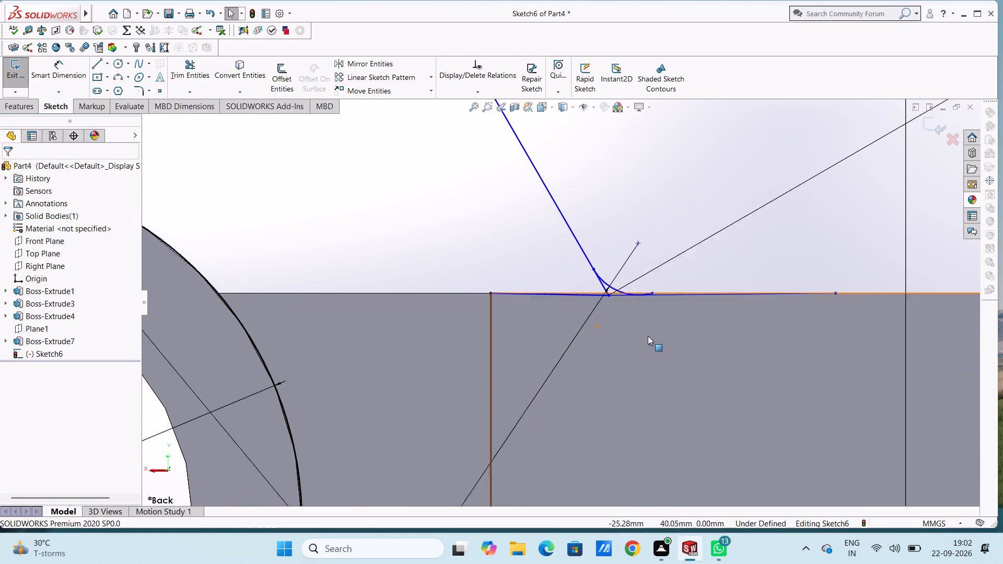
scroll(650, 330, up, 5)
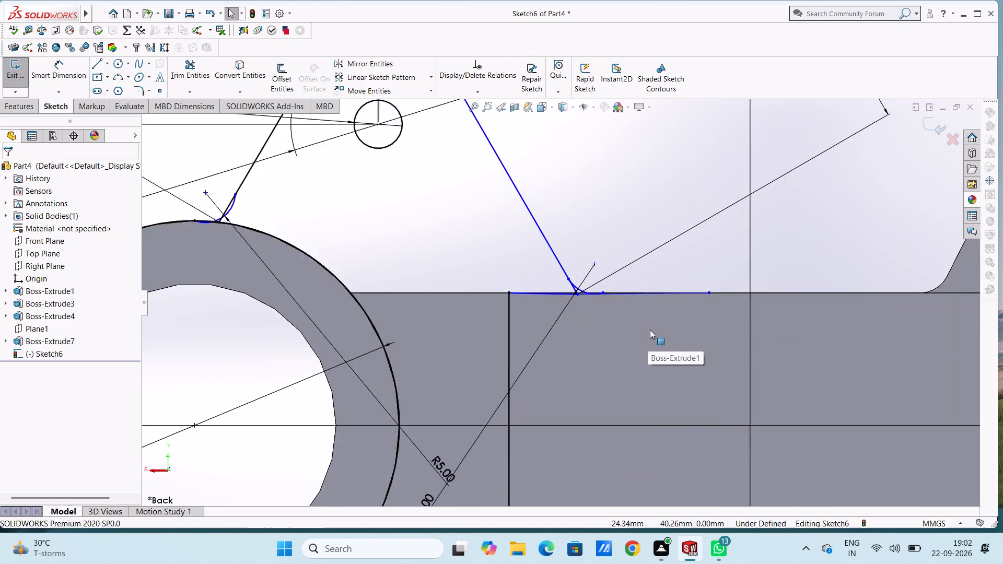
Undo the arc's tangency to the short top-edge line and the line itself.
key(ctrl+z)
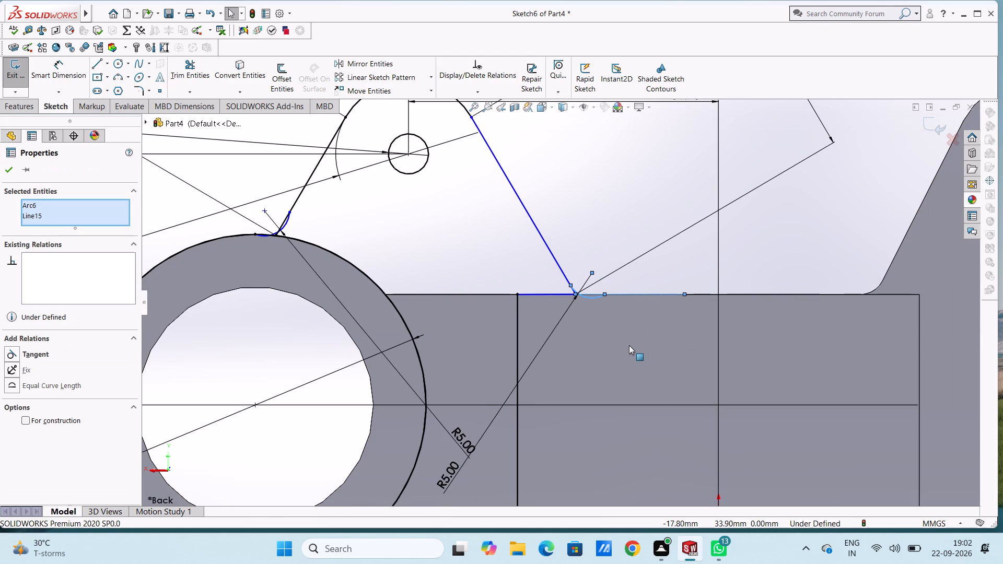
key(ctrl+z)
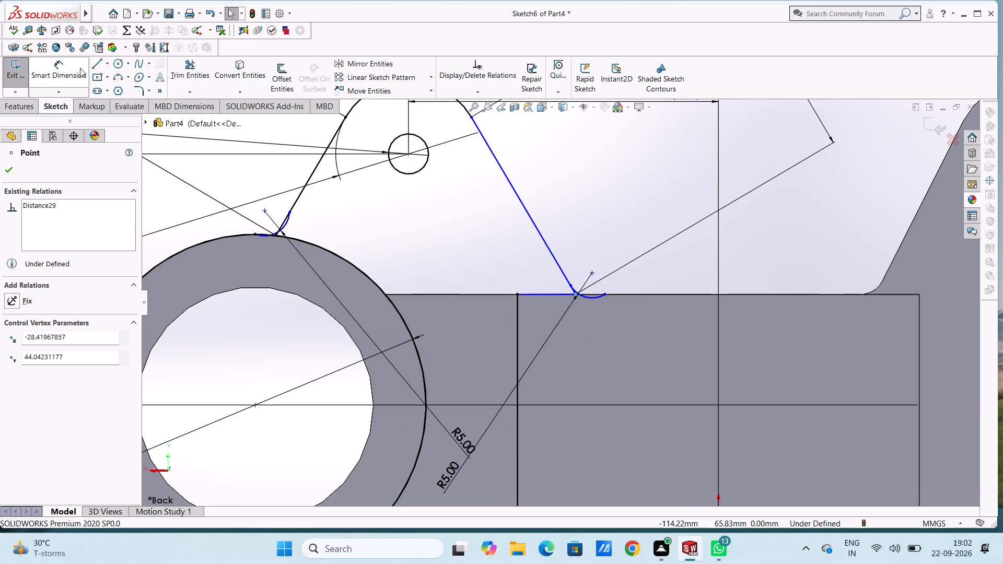
Sketch an 80 mm horizontal line along the block's top edge from corner to corner.
click(98, 63)
click(518, 293)
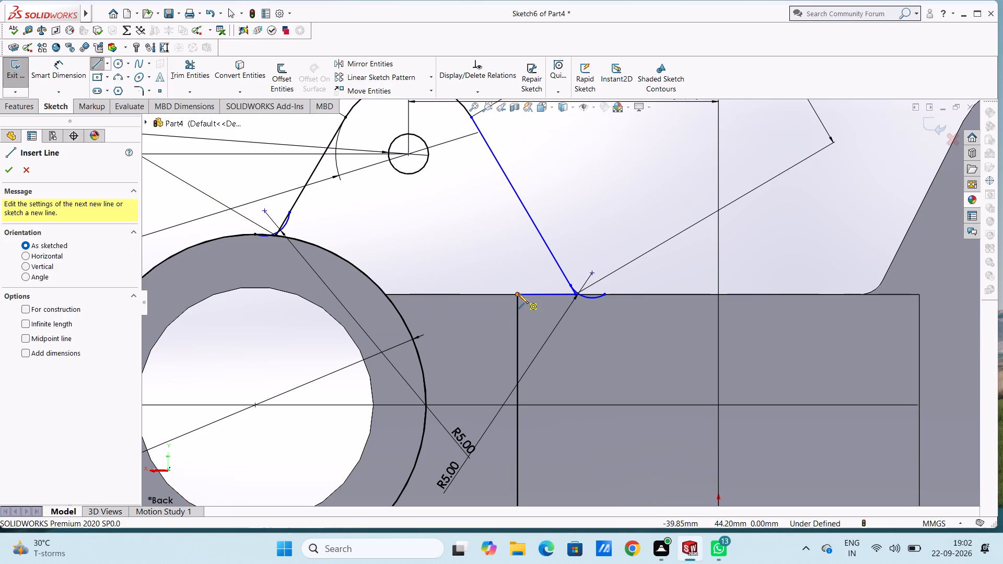
click(920, 296)
key(Escape)
key(Escape)
key(Escape)
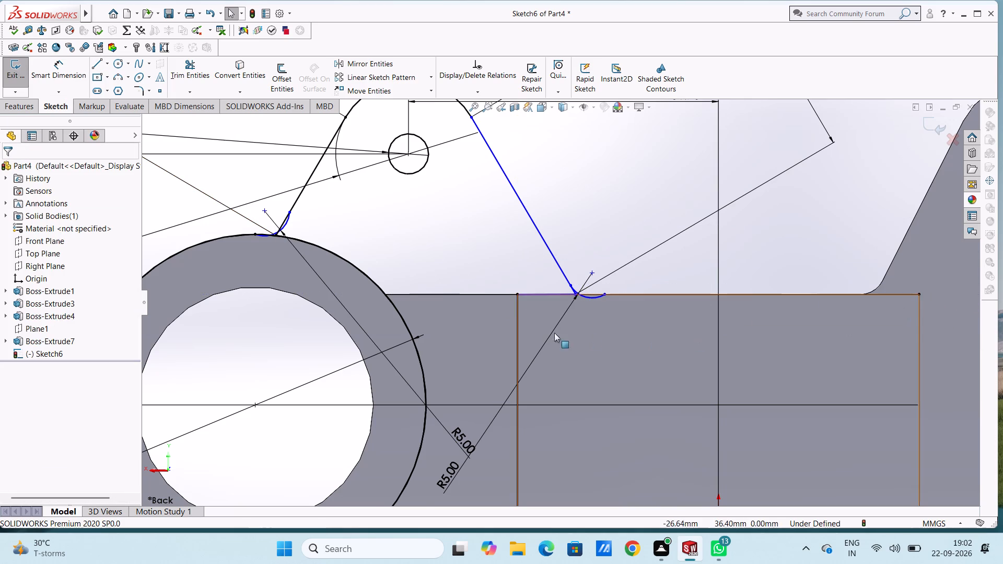
Make the block-side corner arc tangent to the 80 mm line along the block's top edge.
scroll(590, 310, down, 4)
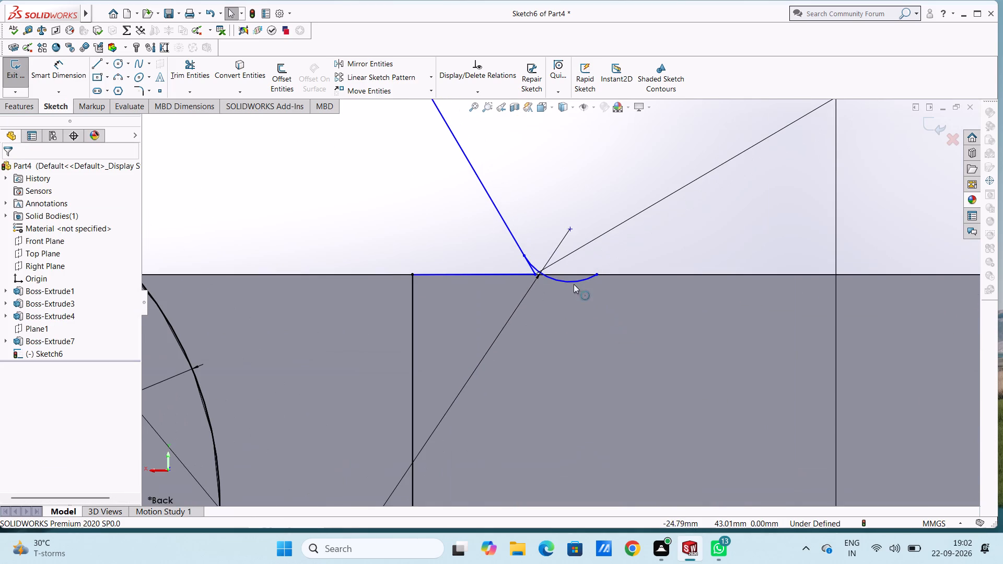
click(574, 283)
ctrl+click(576, 273)
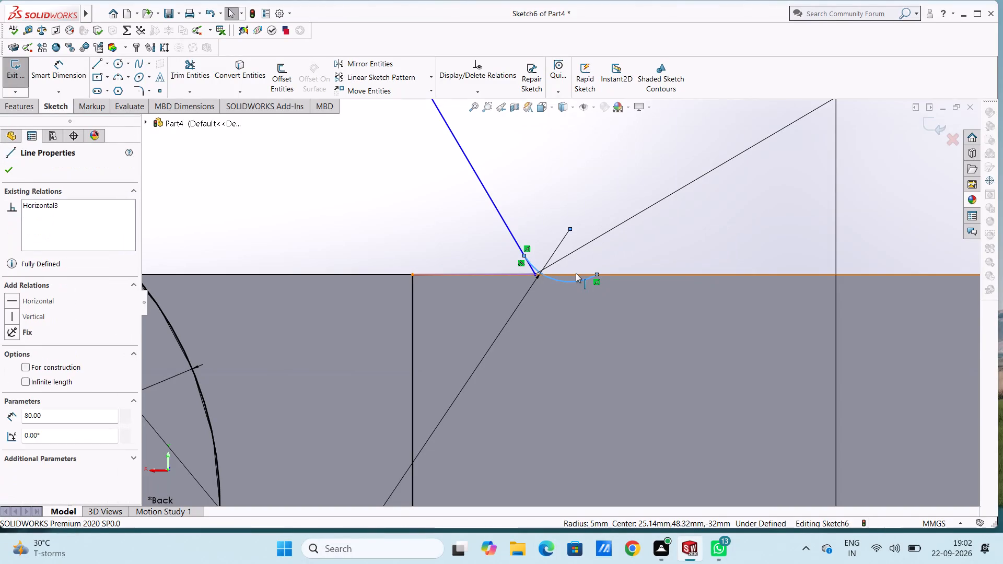
click(10, 355)
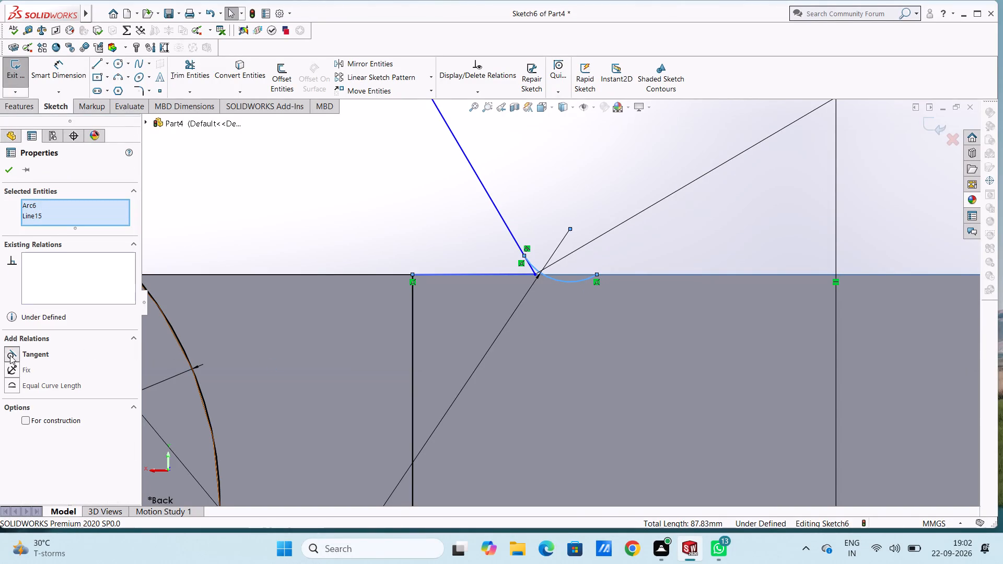
click(285, 237)
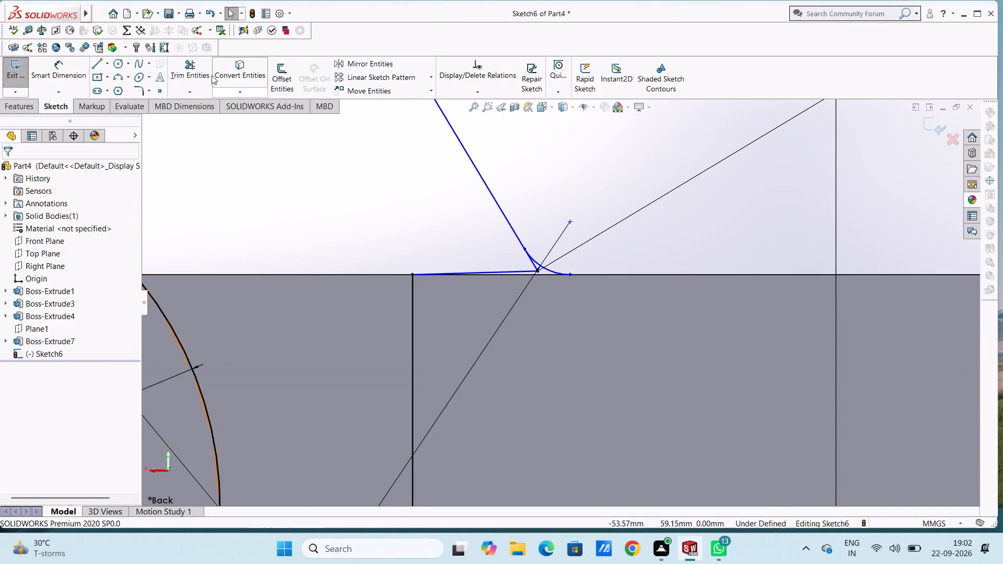
Trim the old base line, the slanted line's stub and the 80 mm line beyond the block-side arc, accepting deletion of attached dimensions.
click(201, 67)
scroll(512, 265, down, 2)
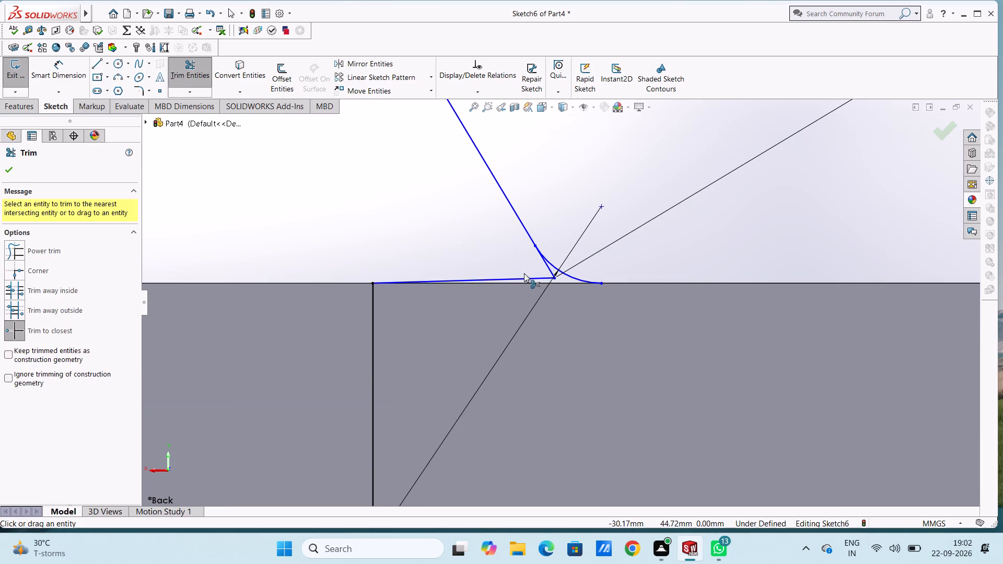
click(525, 276)
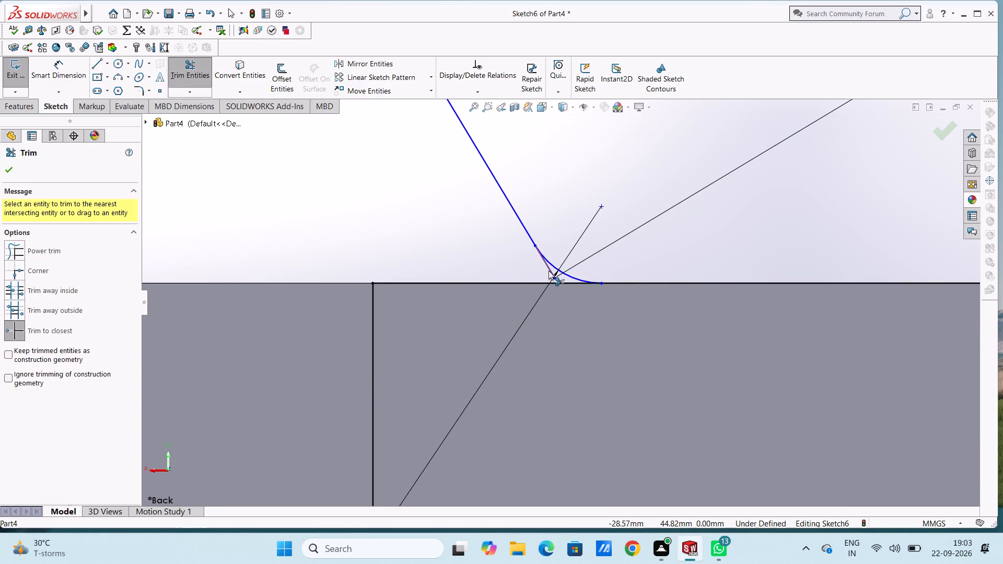
click(549, 271)
click(537, 279)
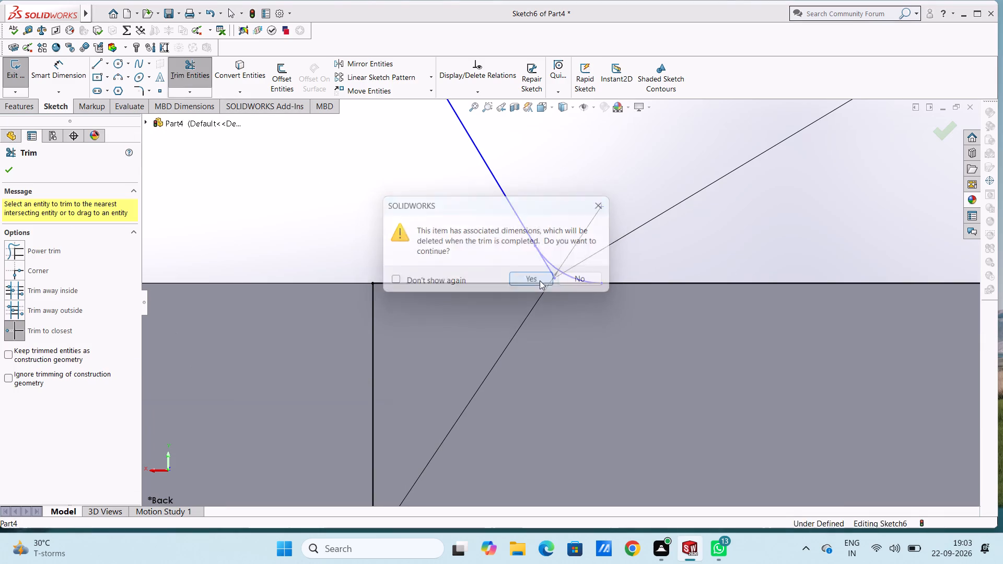
click(660, 280)
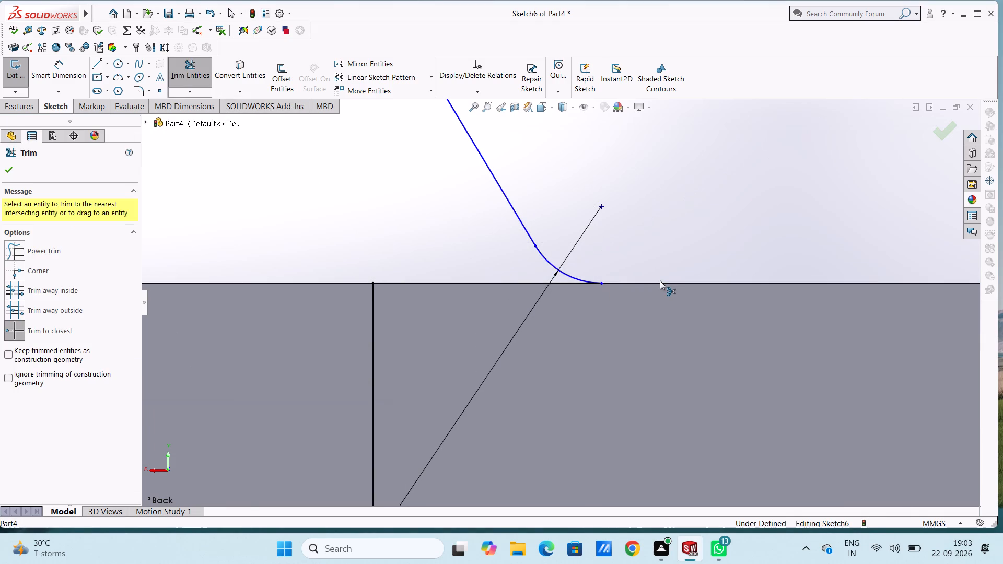
scroll(660, 280, up, 10)
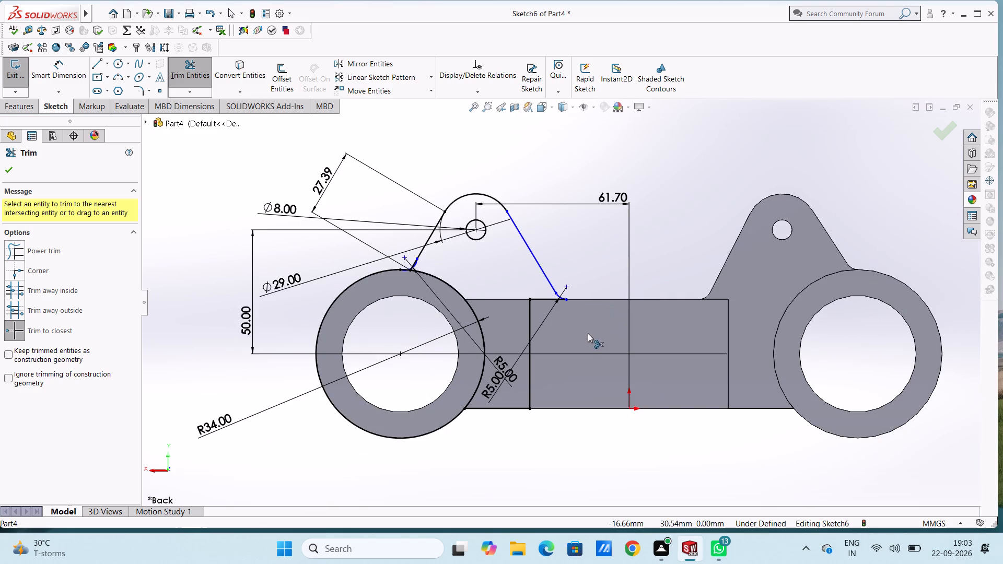
scroll(462, 278, down, 3)
key(Escape)
key(Escape)
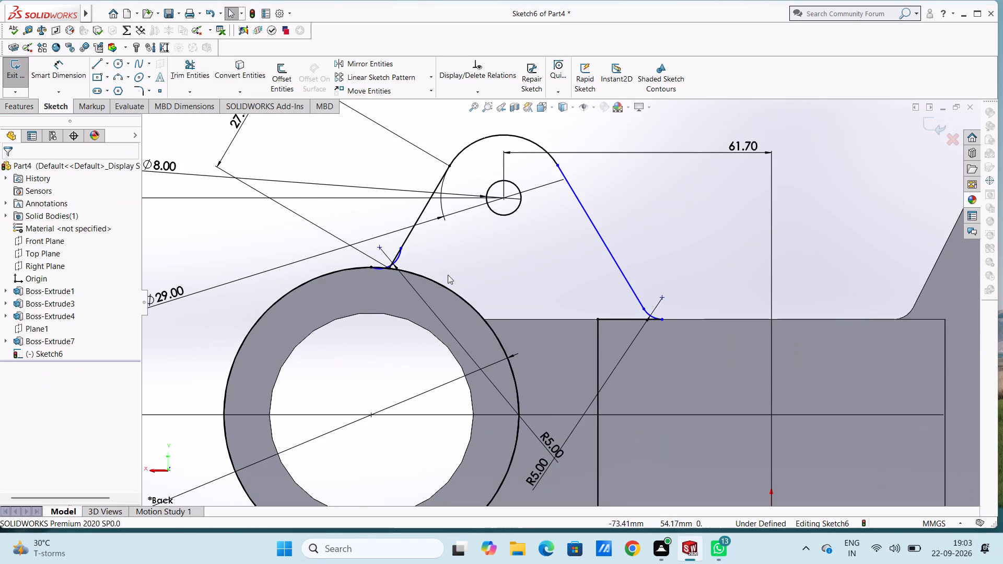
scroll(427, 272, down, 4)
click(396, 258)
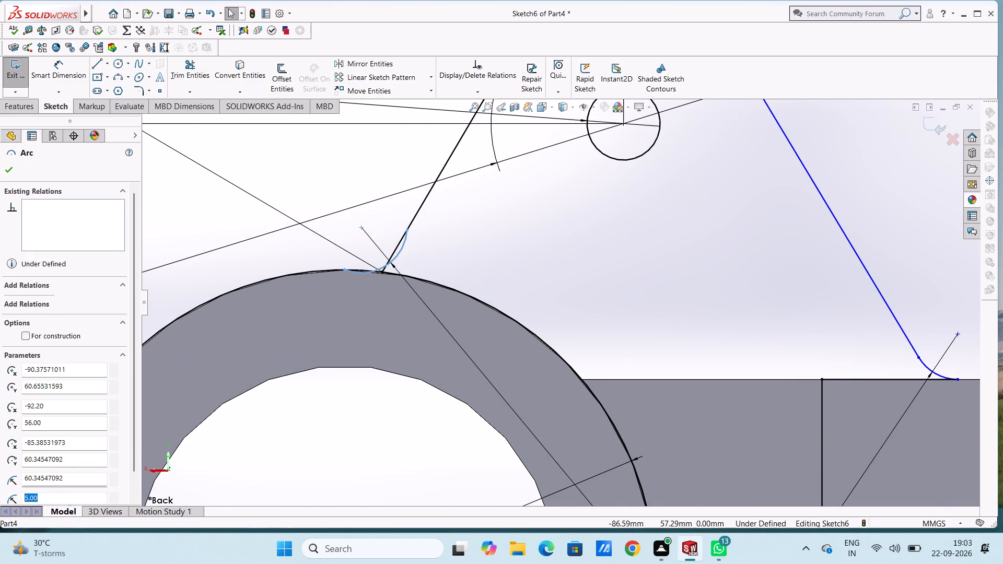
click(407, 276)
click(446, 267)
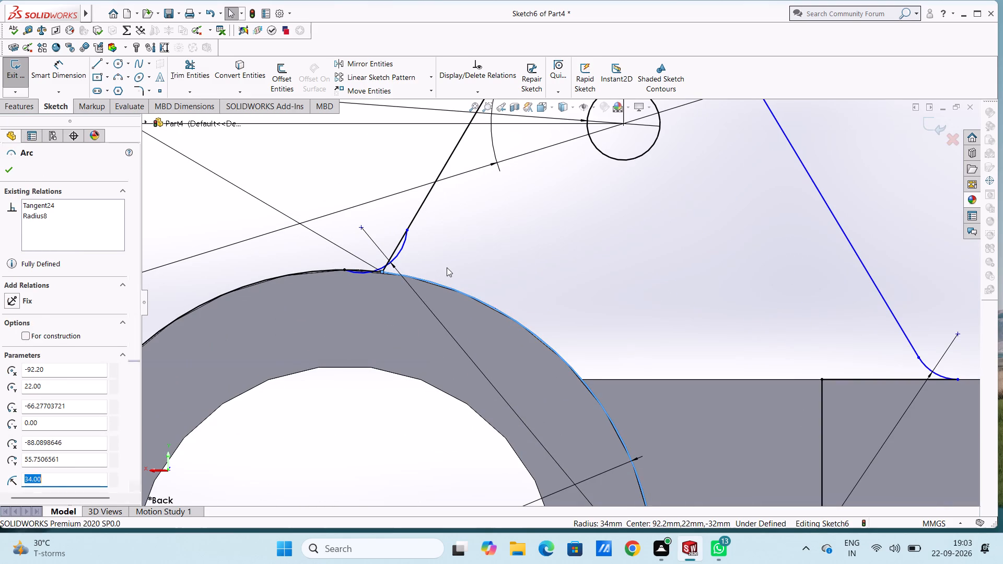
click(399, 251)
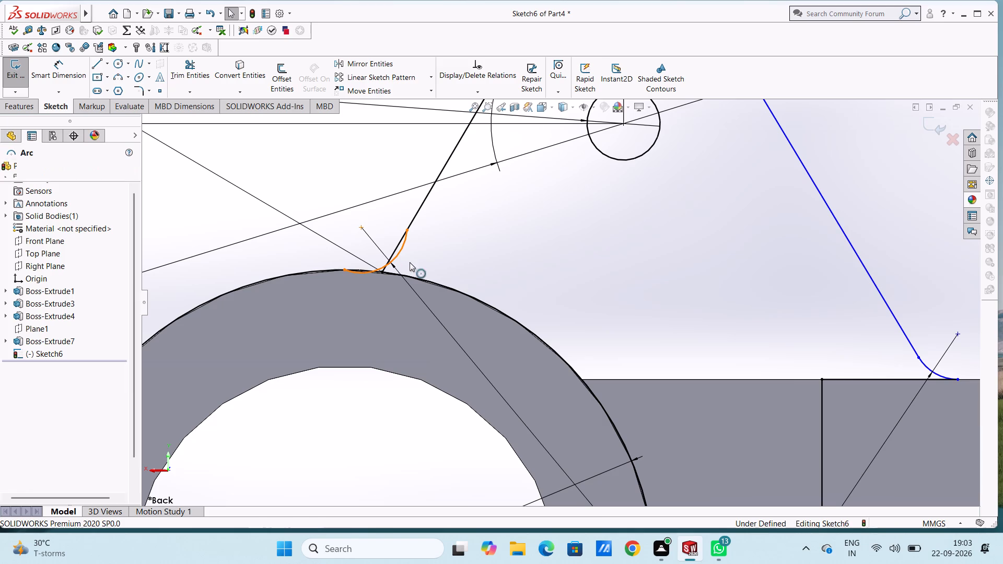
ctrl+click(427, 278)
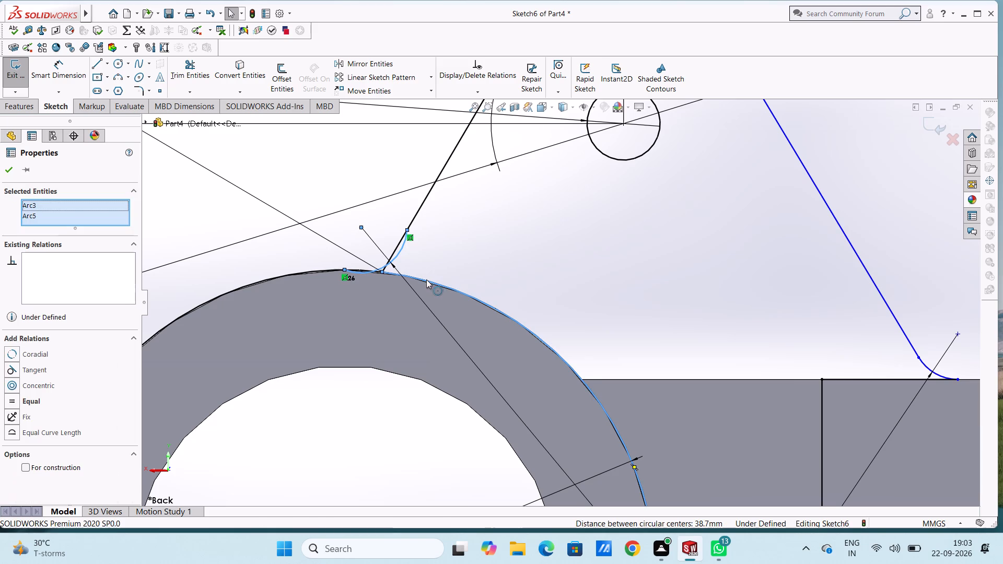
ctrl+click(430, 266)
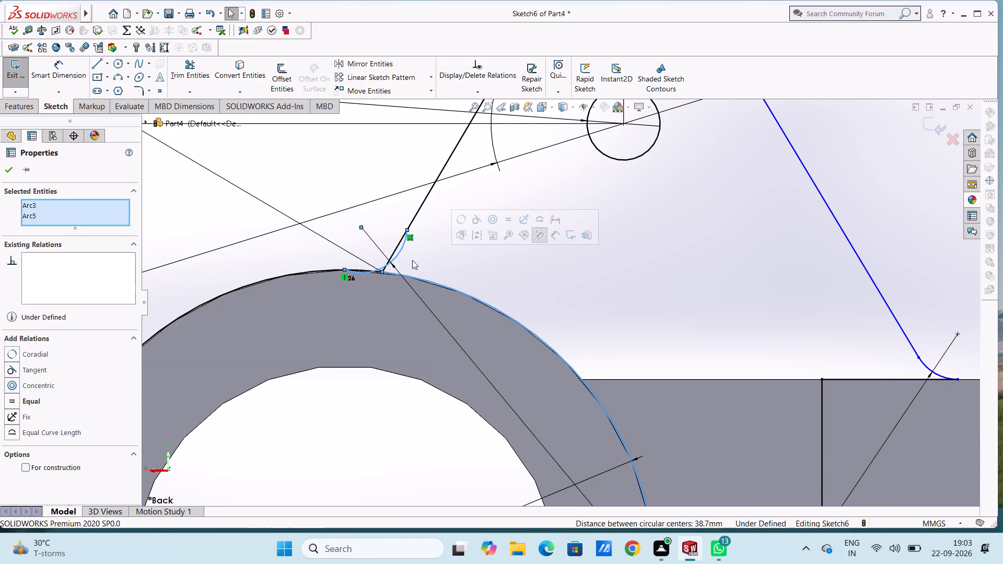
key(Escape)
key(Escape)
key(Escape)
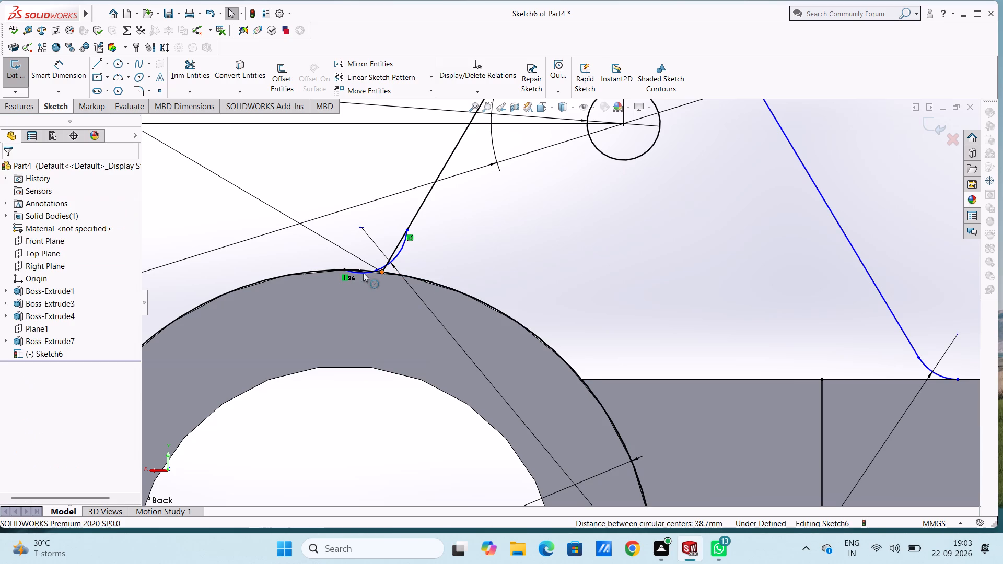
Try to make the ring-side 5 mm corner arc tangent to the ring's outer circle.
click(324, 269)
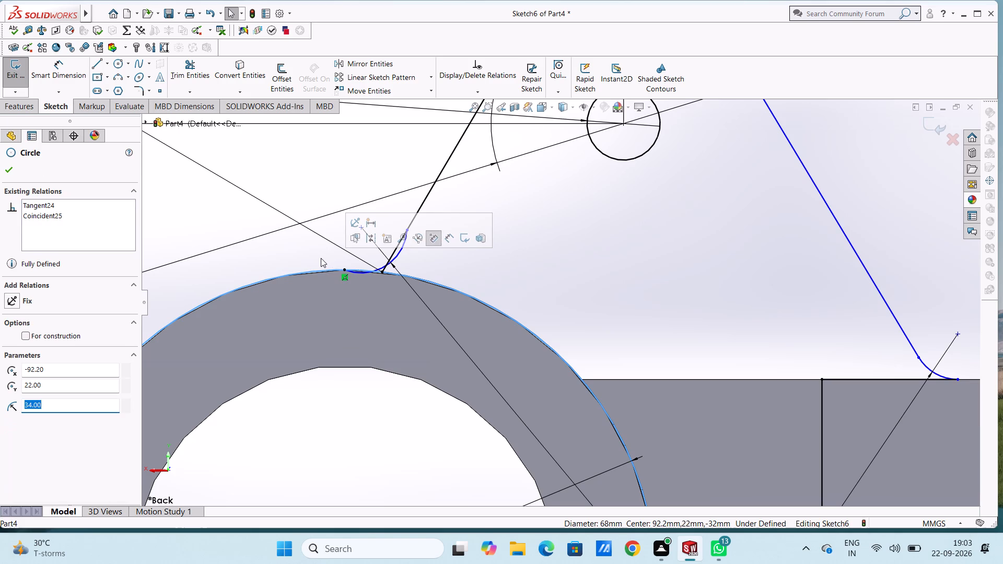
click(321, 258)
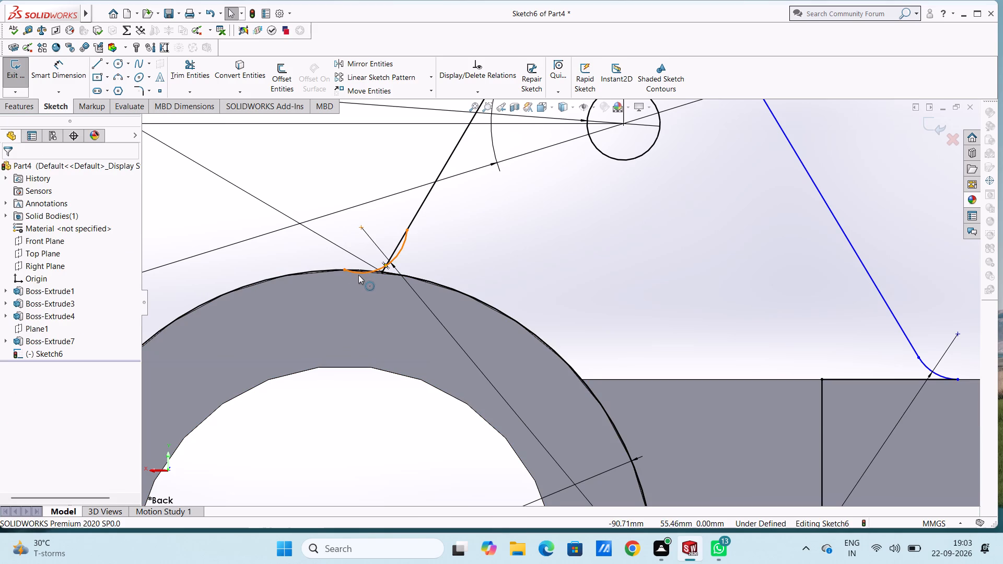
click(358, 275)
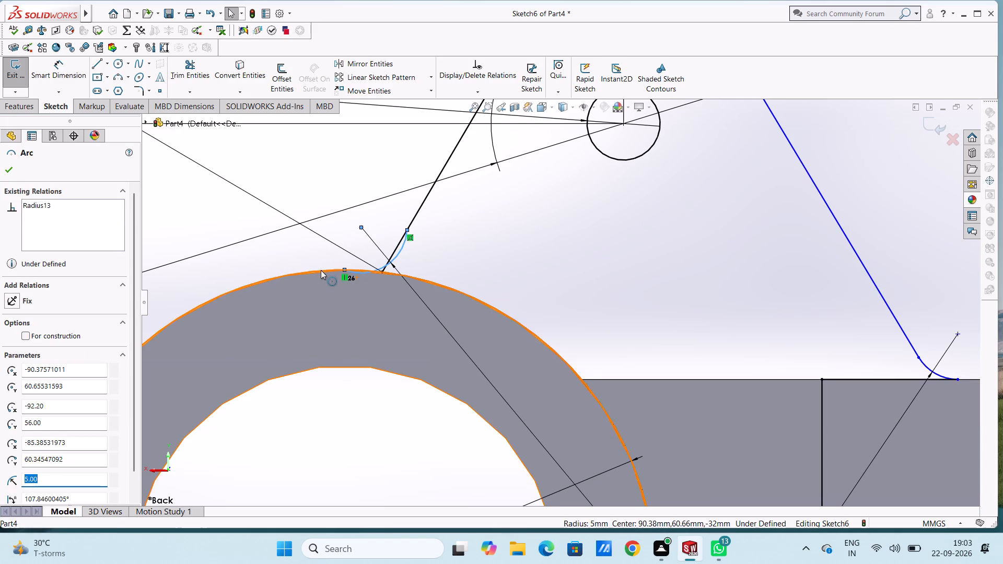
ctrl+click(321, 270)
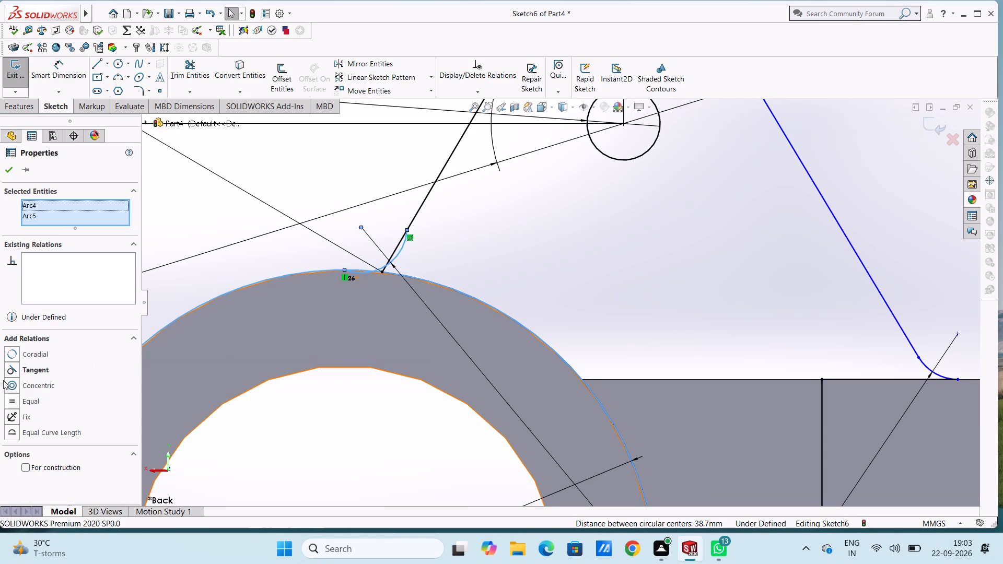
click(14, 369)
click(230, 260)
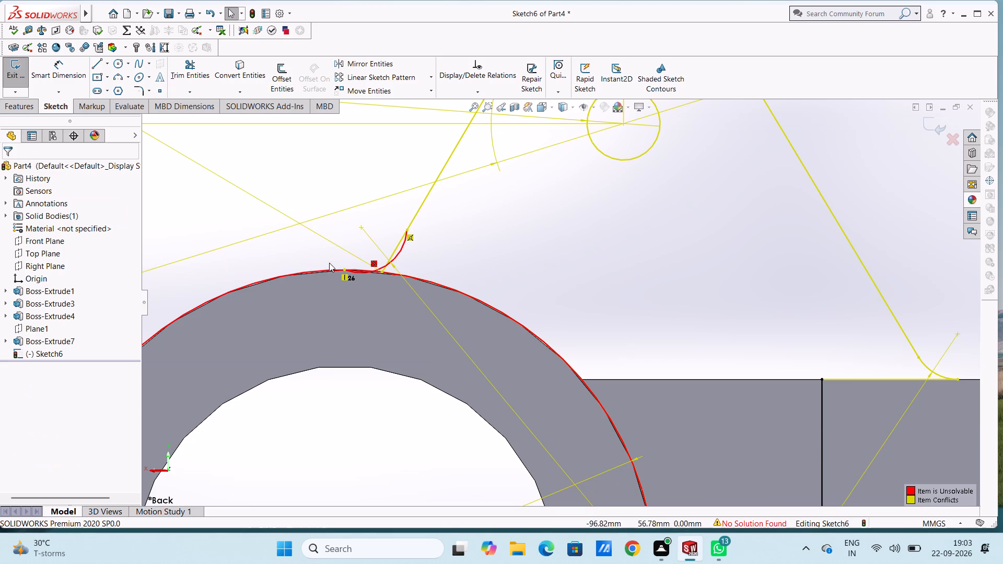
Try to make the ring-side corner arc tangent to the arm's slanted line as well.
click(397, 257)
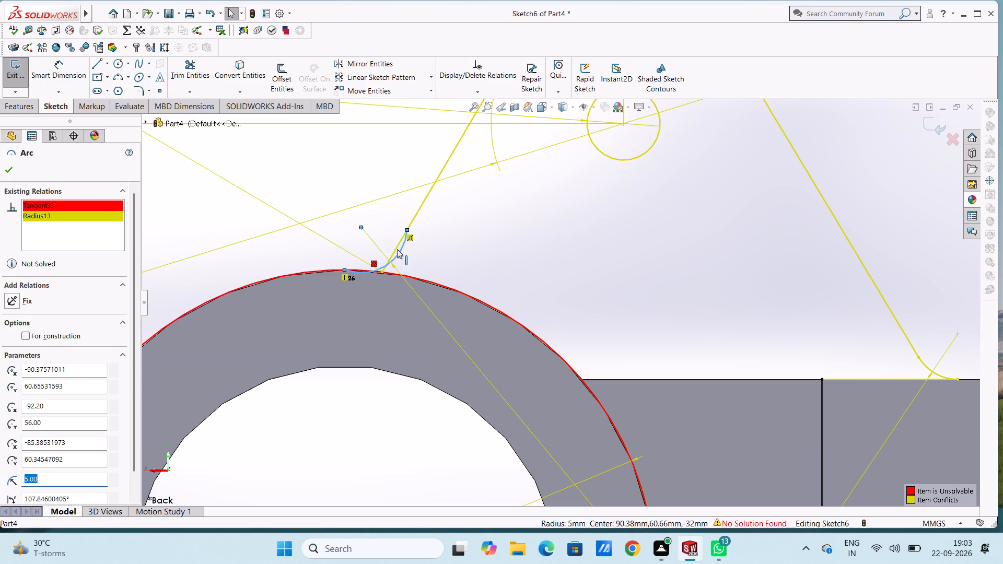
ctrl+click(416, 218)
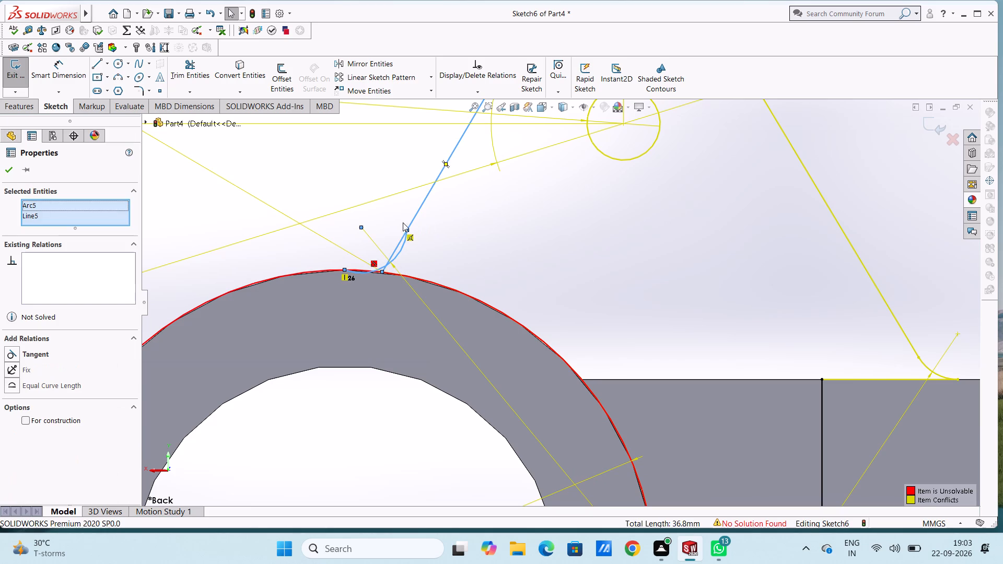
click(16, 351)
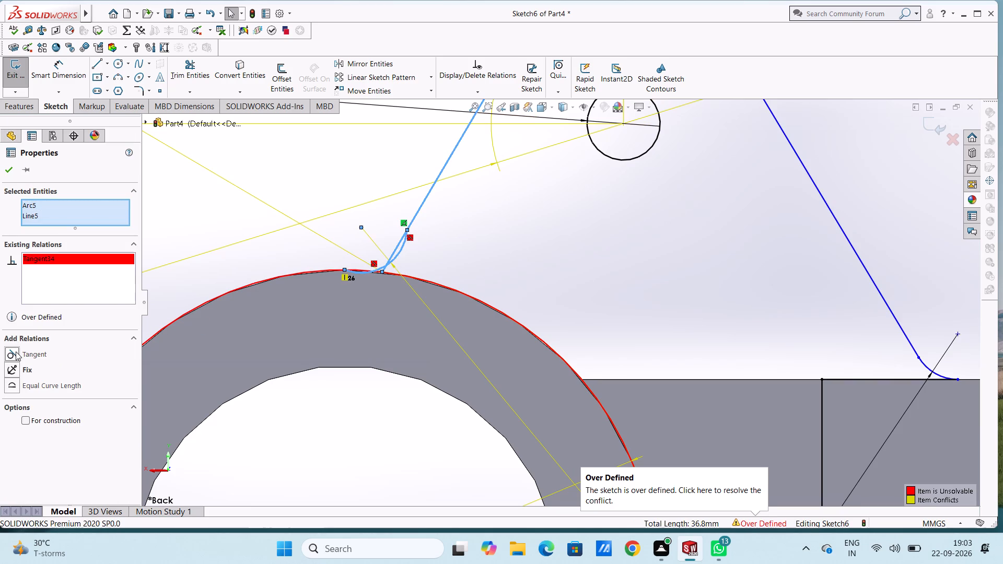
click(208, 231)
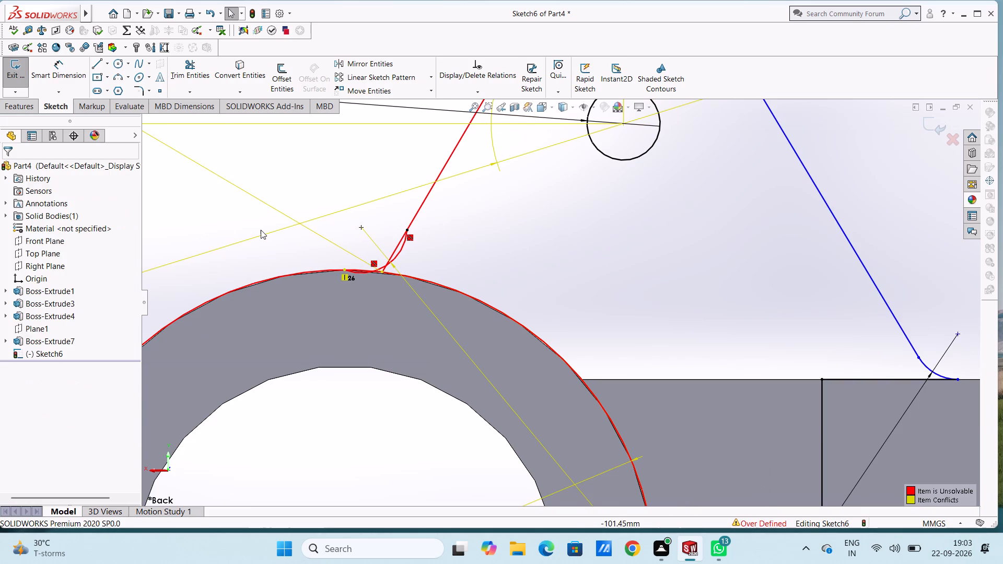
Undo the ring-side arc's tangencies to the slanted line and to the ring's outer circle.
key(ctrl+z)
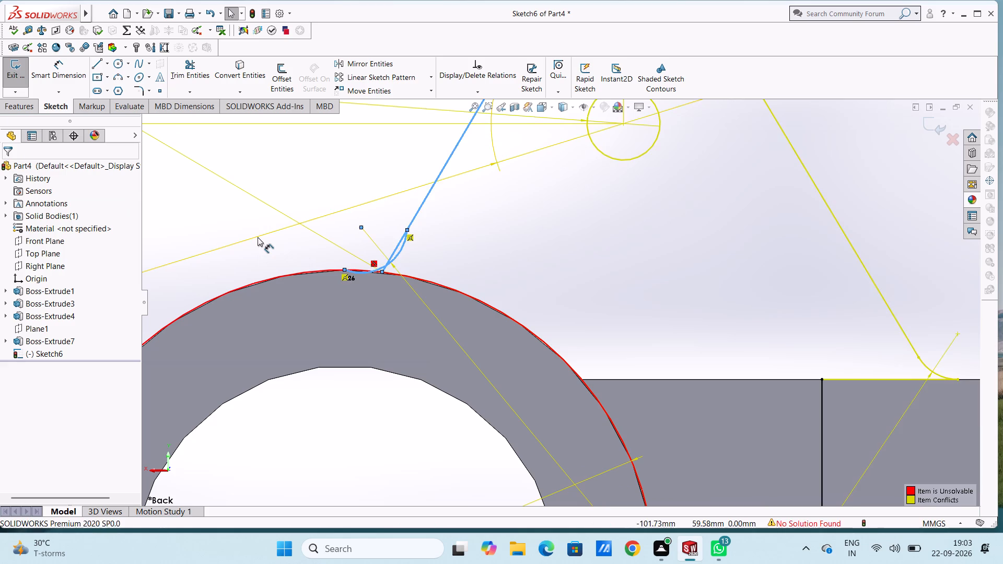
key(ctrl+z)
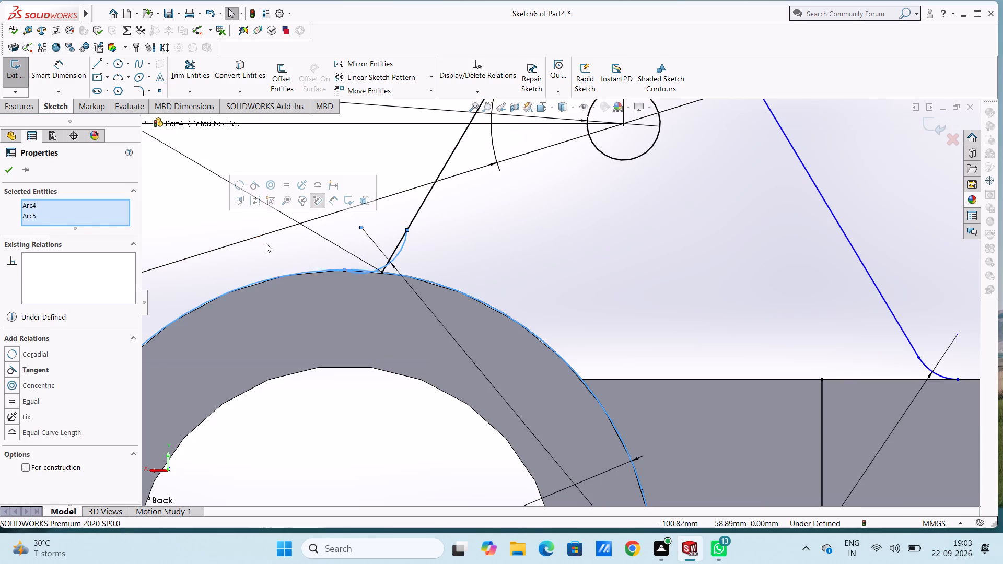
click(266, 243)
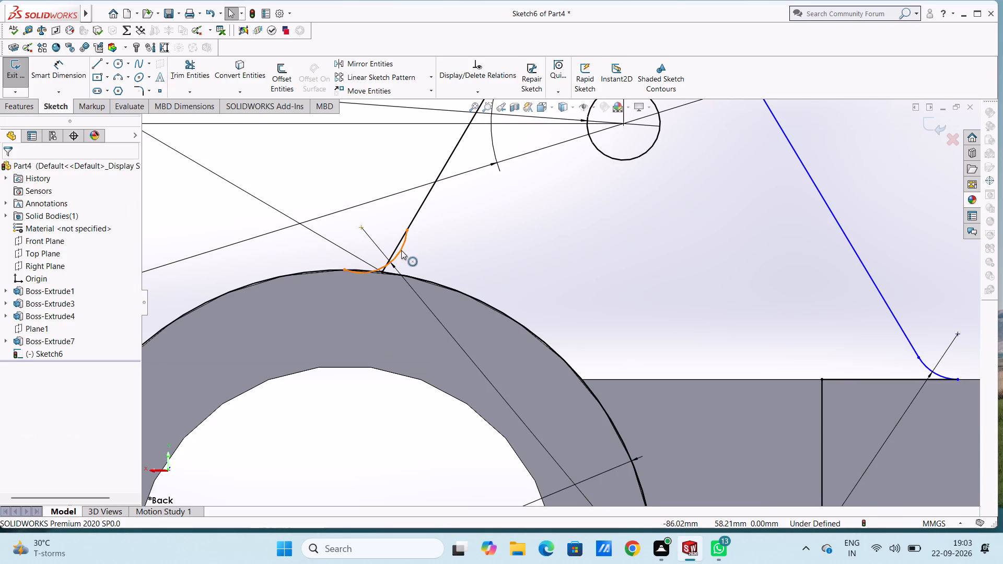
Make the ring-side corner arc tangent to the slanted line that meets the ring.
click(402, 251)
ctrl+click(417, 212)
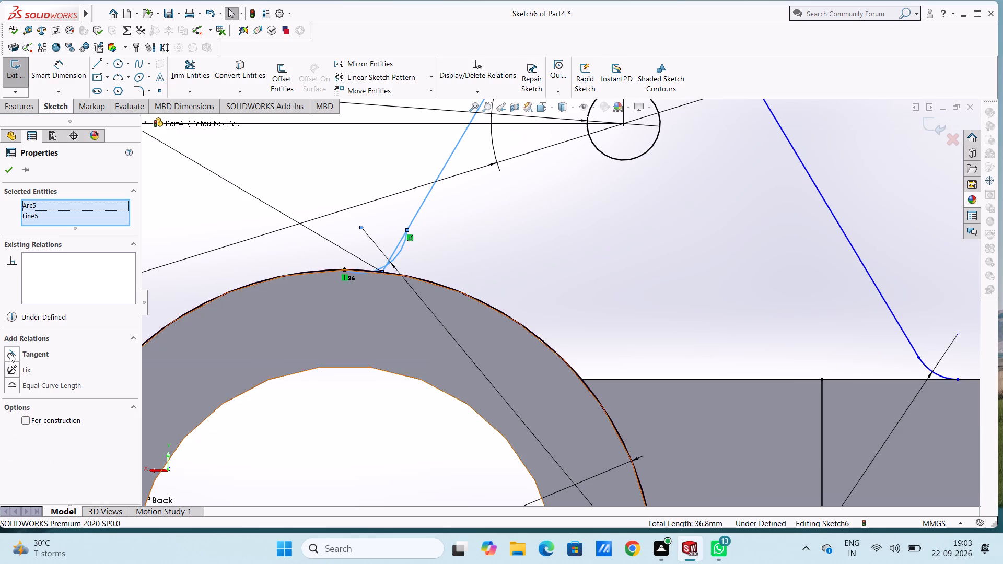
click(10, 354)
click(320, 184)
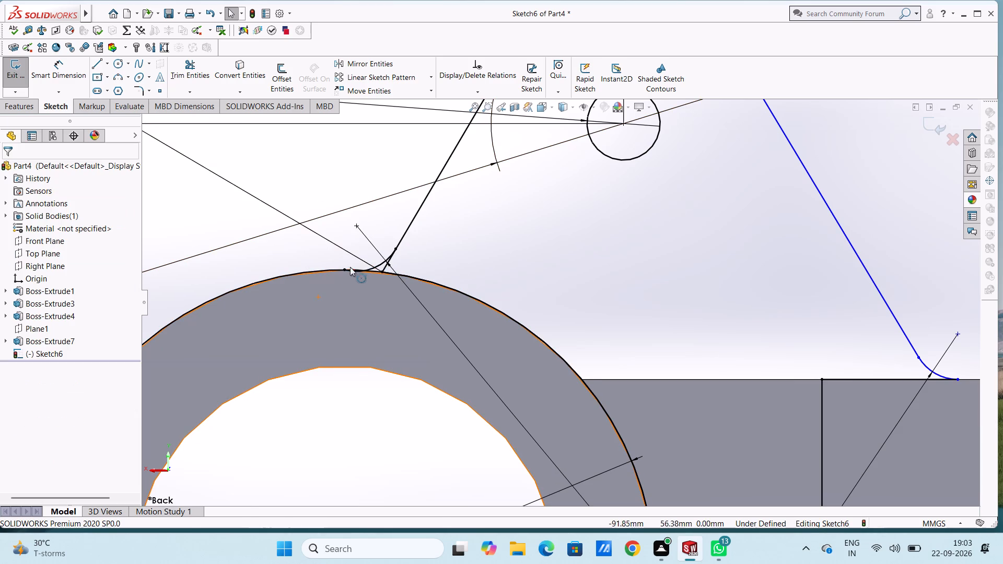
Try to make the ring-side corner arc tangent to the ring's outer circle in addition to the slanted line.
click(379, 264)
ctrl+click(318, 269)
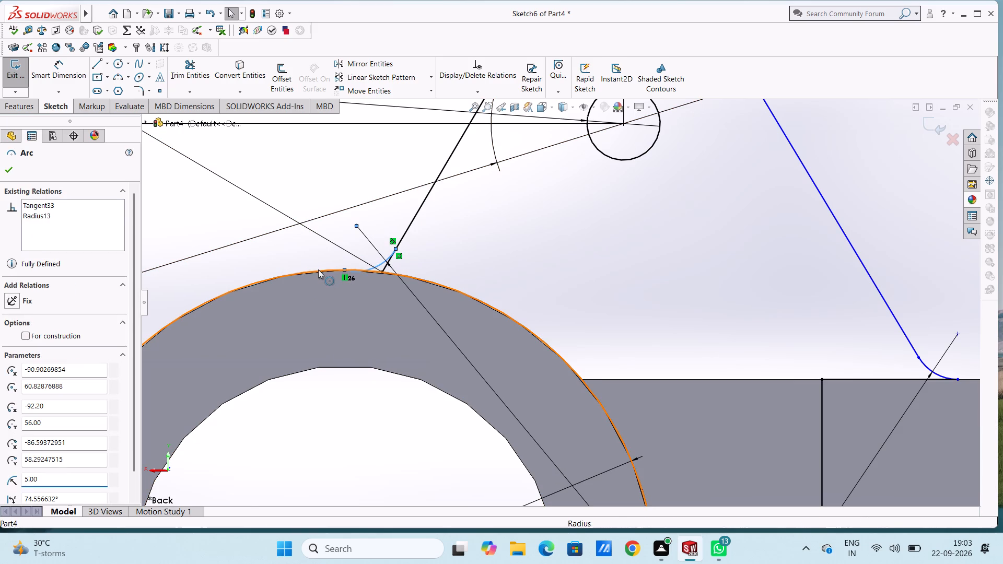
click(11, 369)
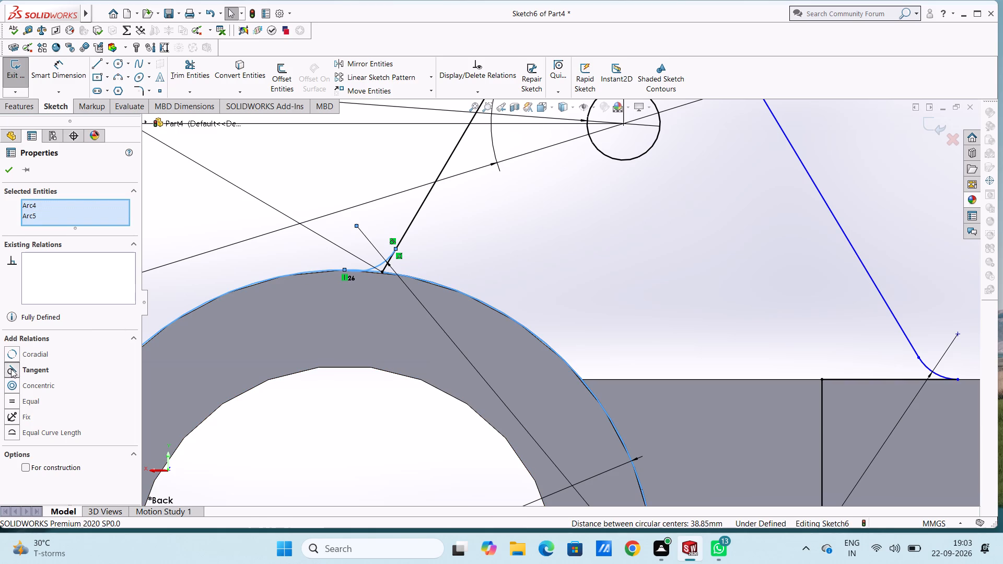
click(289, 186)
Delete the ring-side corner arc together with its attached radius dimension.
scroll(367, 296, down, 2)
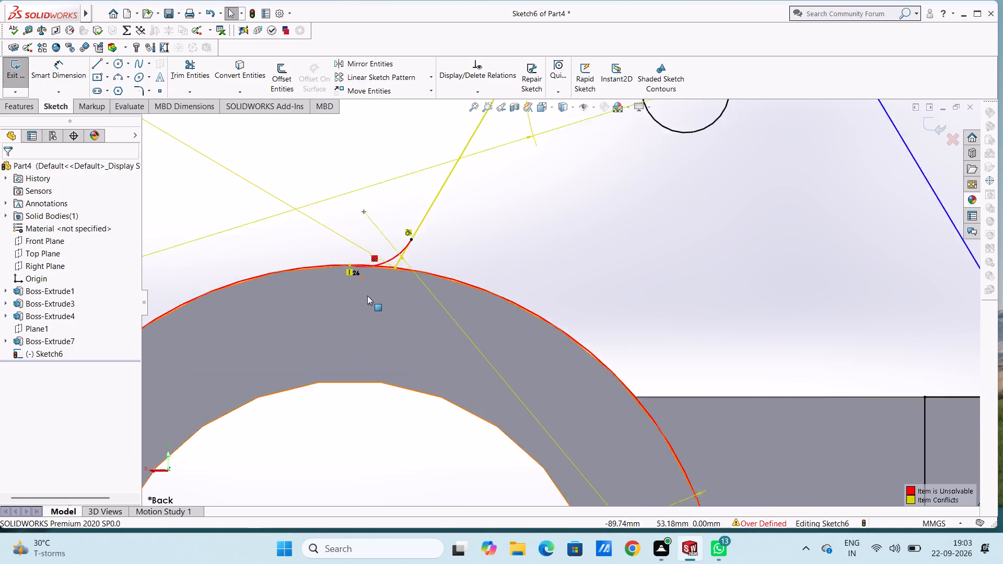
scroll(367, 296, down, 2)
scroll(392, 260, down, 2)
scroll(392, 259, up, 4)
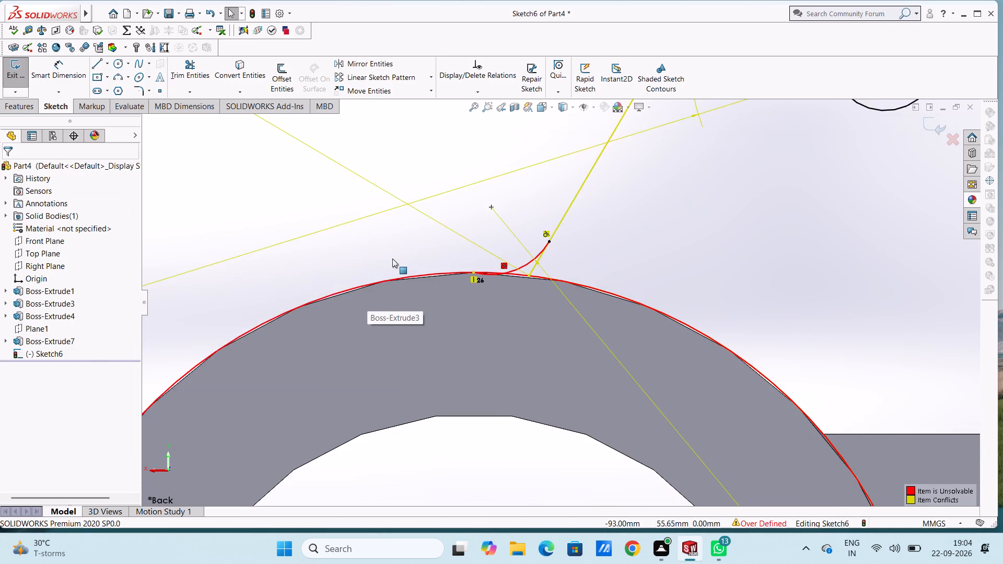
scroll(392, 258, up, 4)
scroll(655, 325, up, 3)
scroll(592, 329, down, 3)
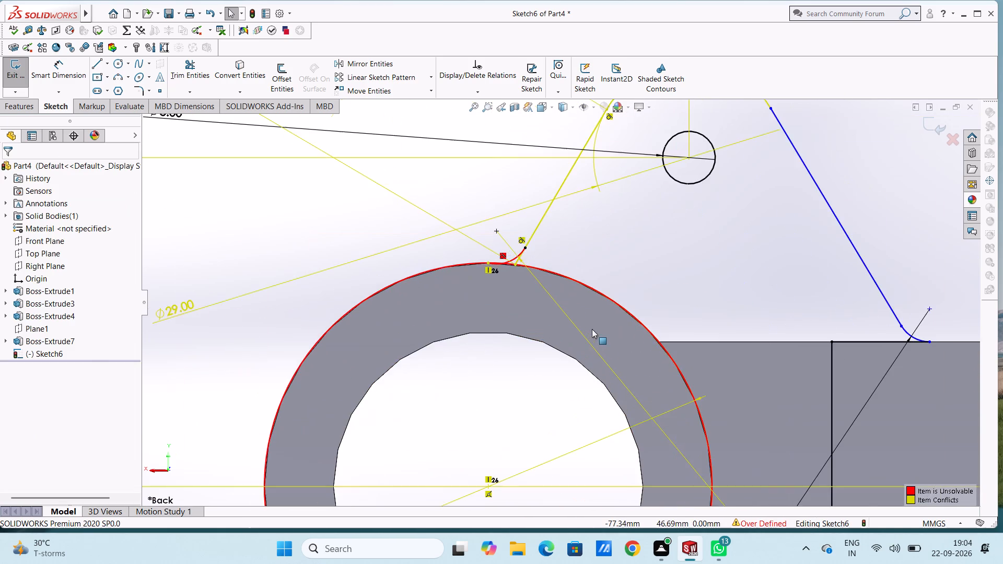
scroll(580, 309, down, 3)
scroll(523, 284, down, 3)
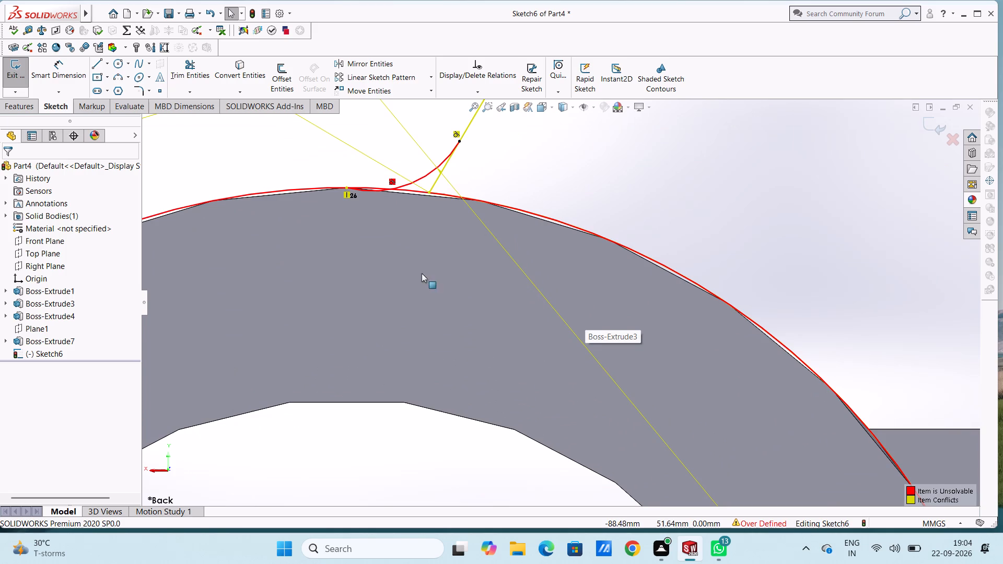
click(426, 174)
key(Delete)
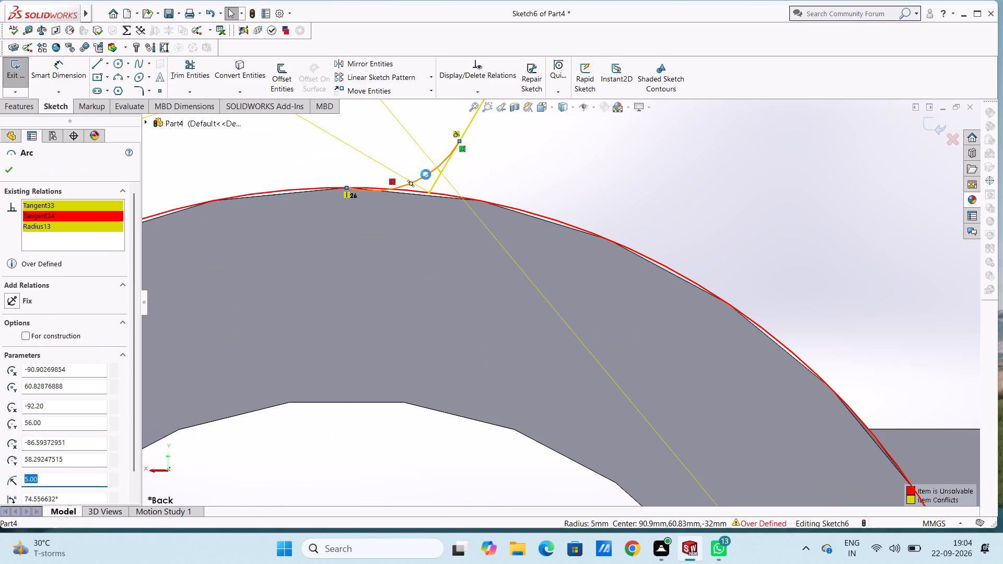
click(431, 273)
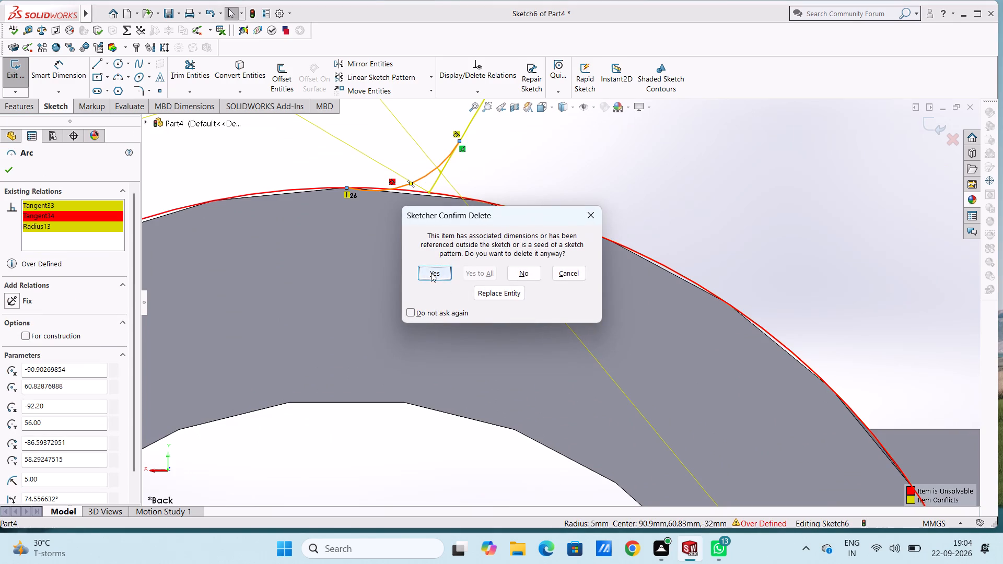
Sketch a three-point arc of 5 mm radius from the ring's outer circle, just off its top point, to the slanted line.
scroll(431, 273, up, 7)
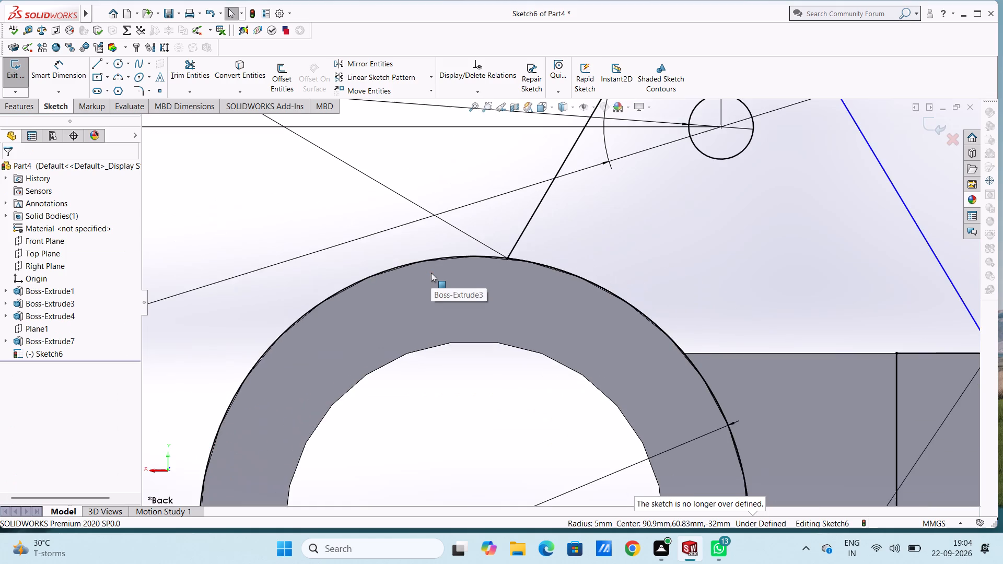
scroll(639, 216, down, 3)
scroll(557, 264, down, 1)
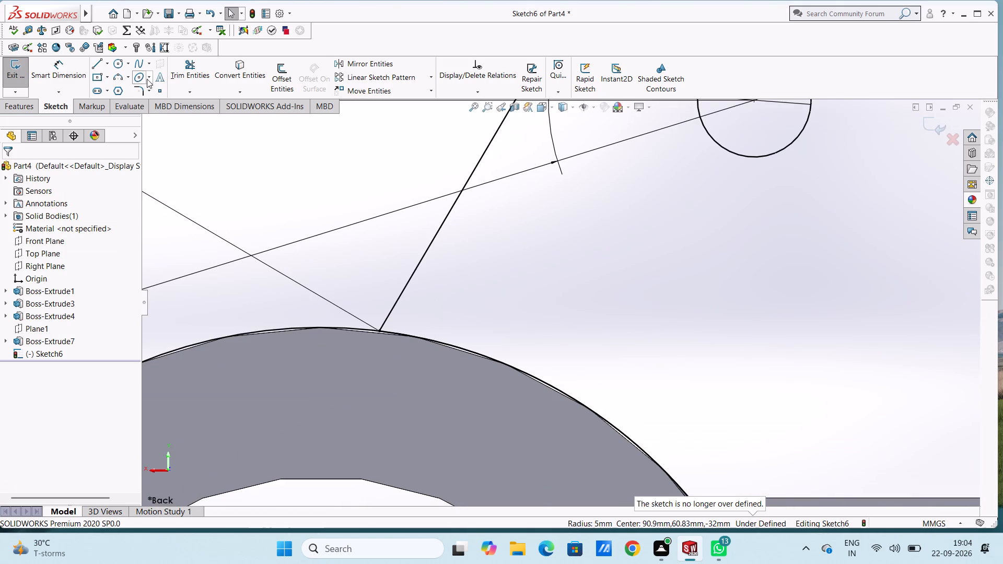
click(120, 77)
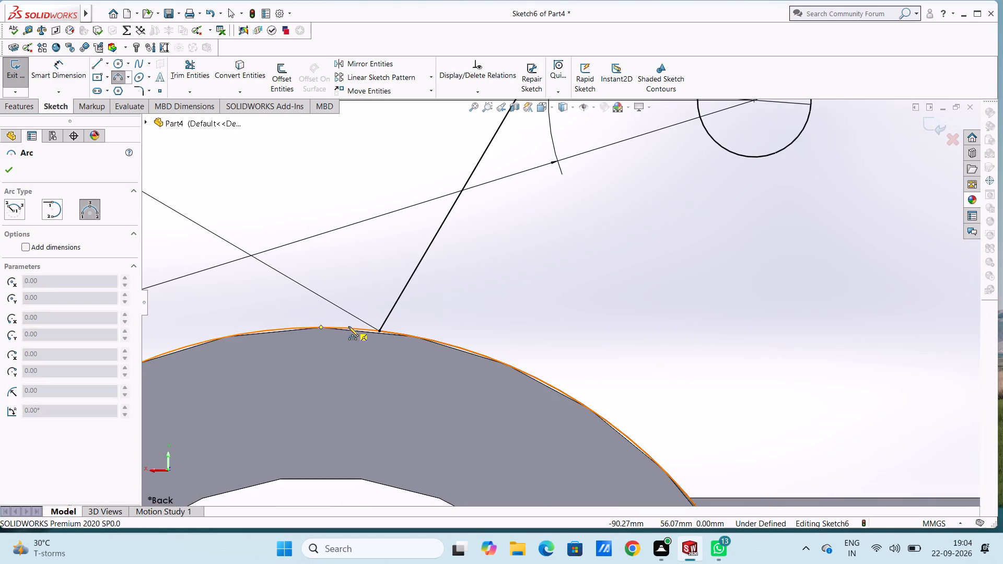
click(348, 327)
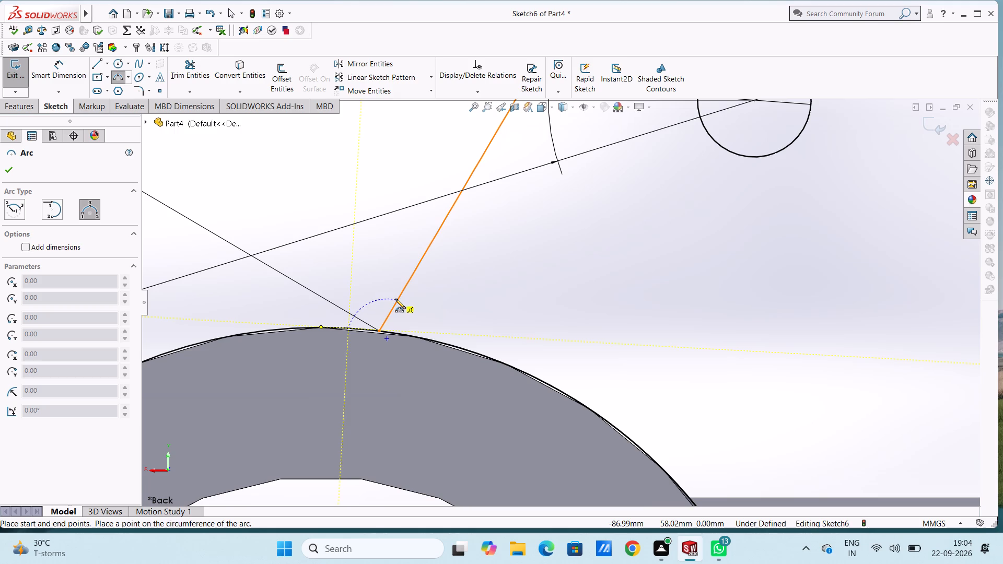
click(396, 299)
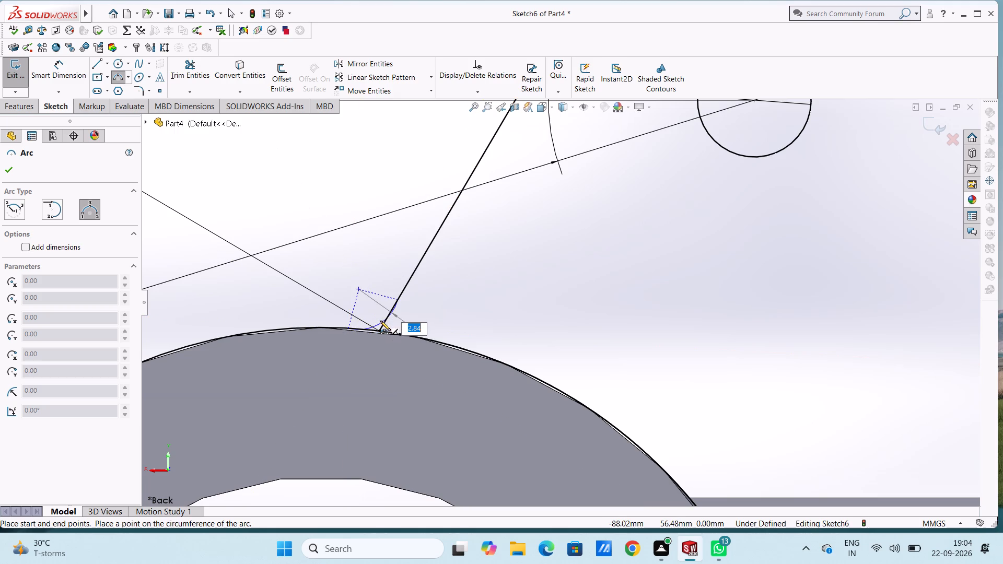
key(5)
key(Return)
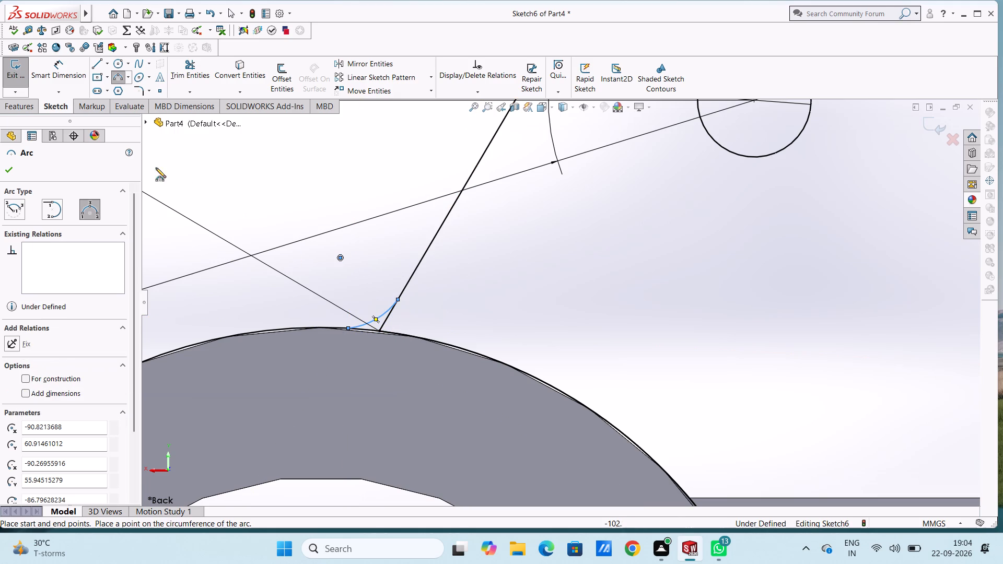
Dimension the new ring-side corner arc with a 5 mm radius.
click(78, 70)
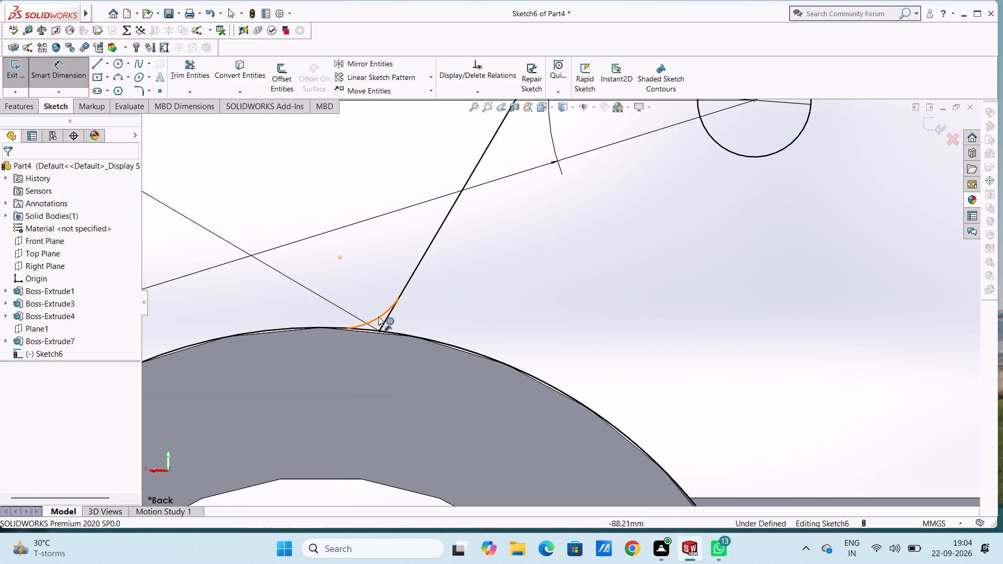
drag(378, 316, 377, 312)
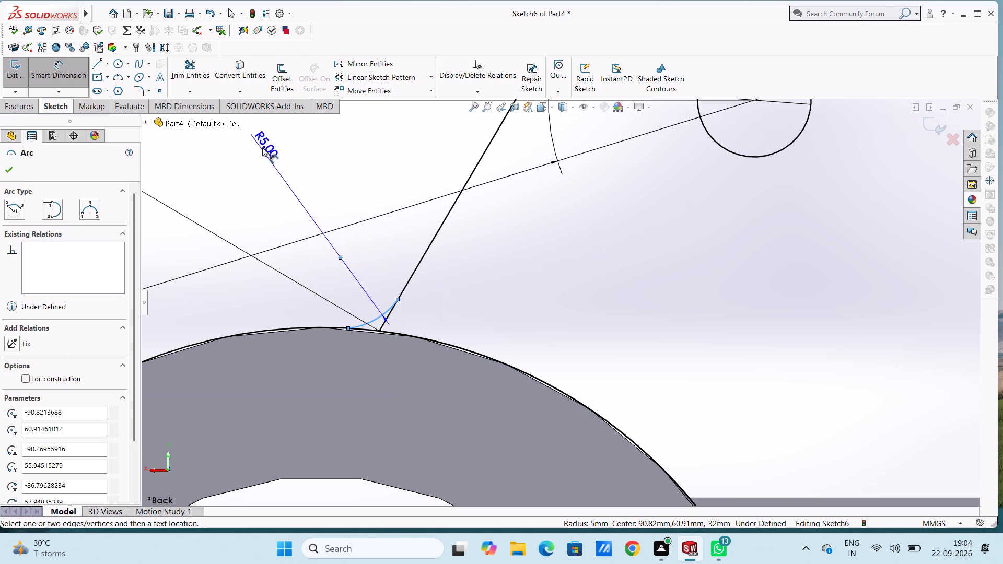
click(272, 146)
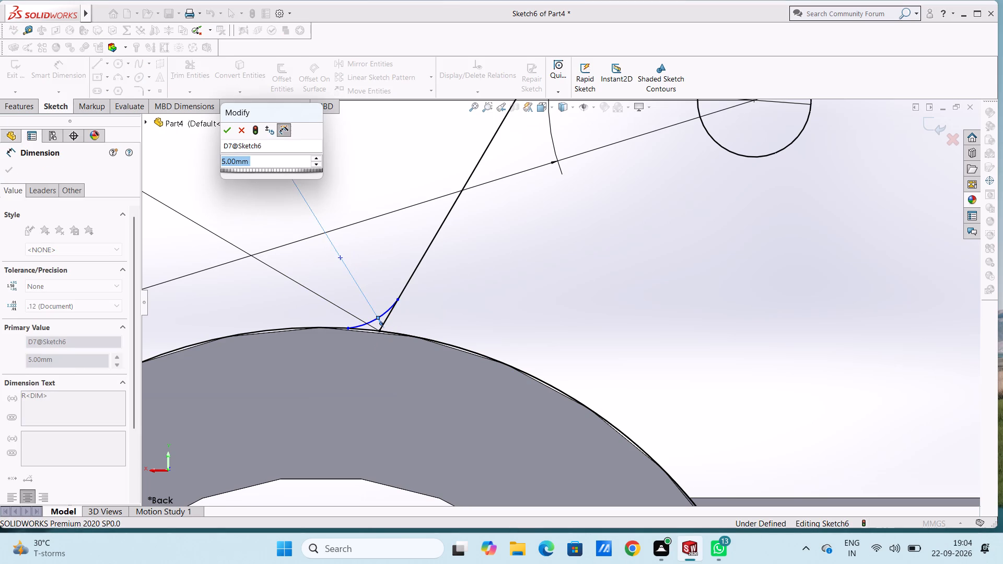
click(227, 133)
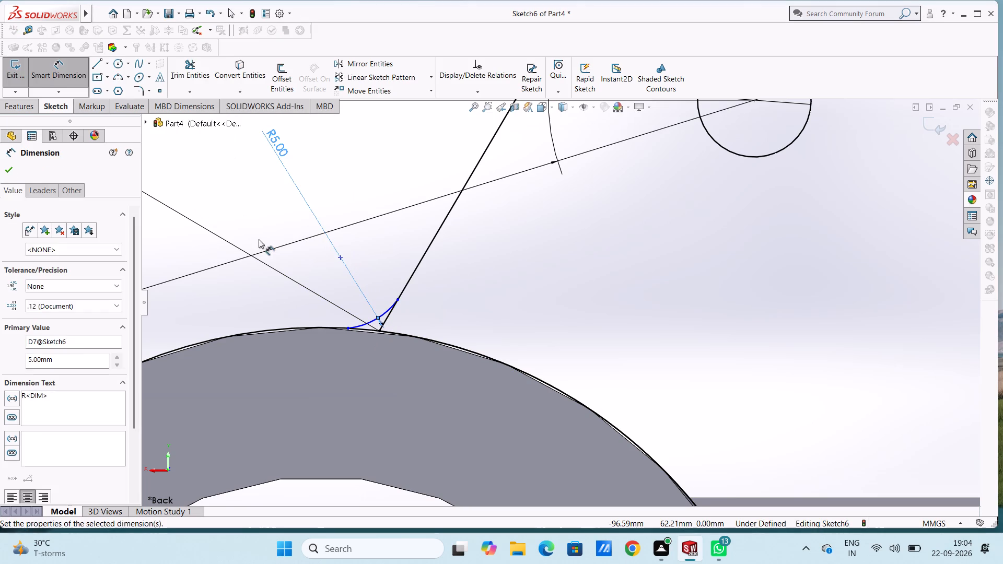
key(Escape)
key(Escape)
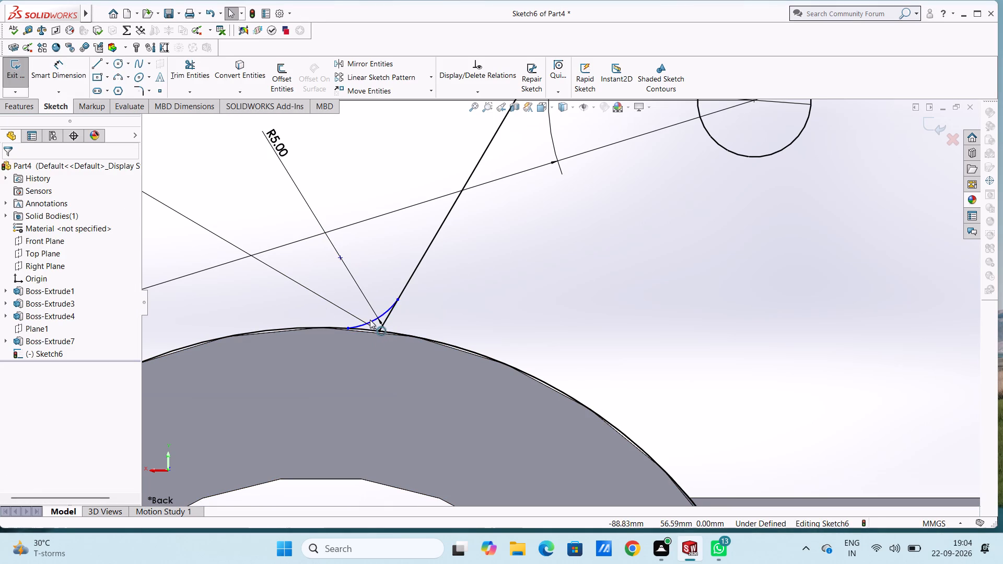
Make the new ring-side corner arc tangent to the slanted line.
click(370, 320)
ctrl+click(403, 293)
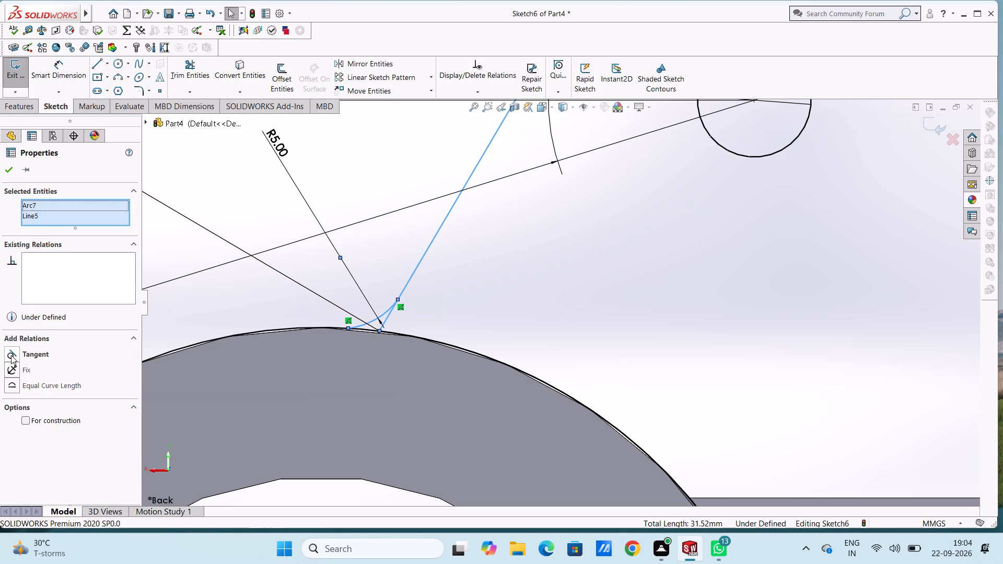
click(11, 355)
click(314, 263)
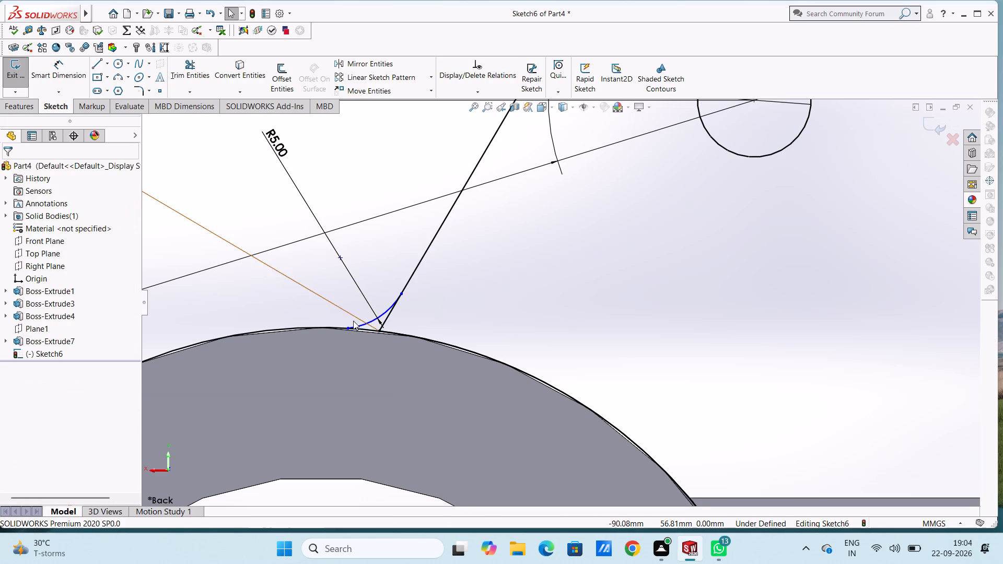
Make the new ring-side corner arc tangent to the ring's outer circle.
click(359, 325)
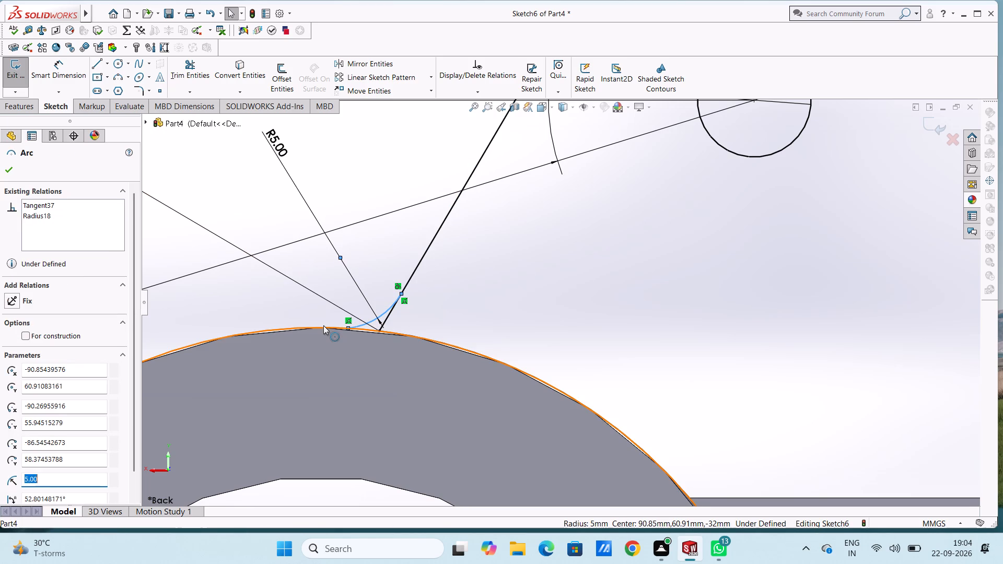
ctrl+click(323, 325)
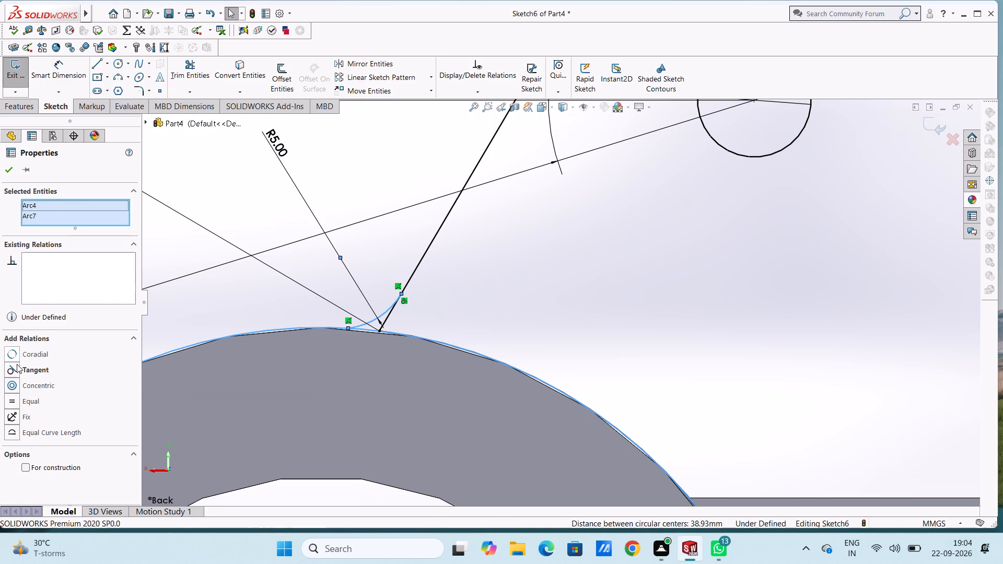
click(16, 370)
click(273, 308)
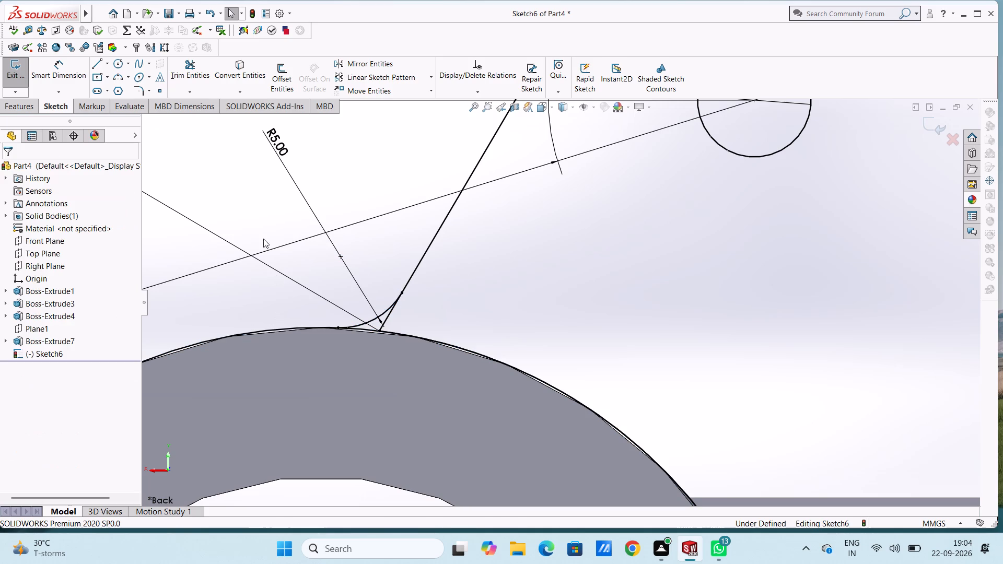
Trim the slanted line's stub below the ring-side corner arc and the ring circle's short leftover segment at the arc's tangent point.
click(197, 70)
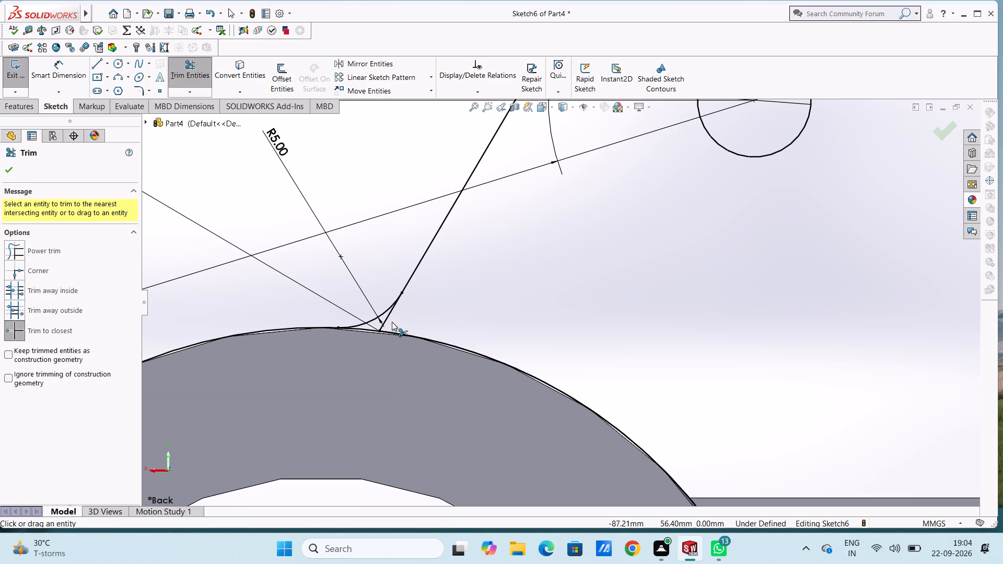
click(387, 319)
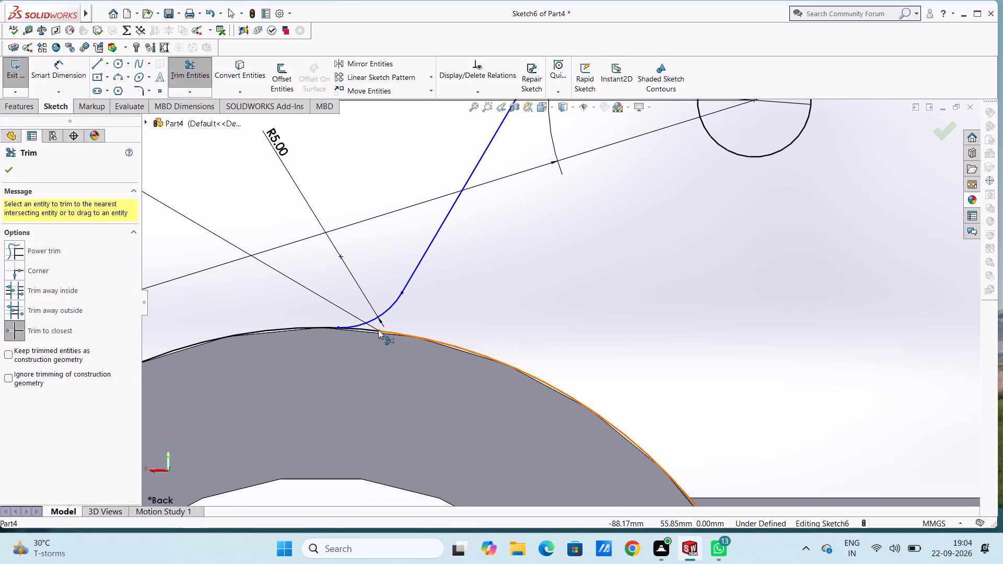
click(291, 325)
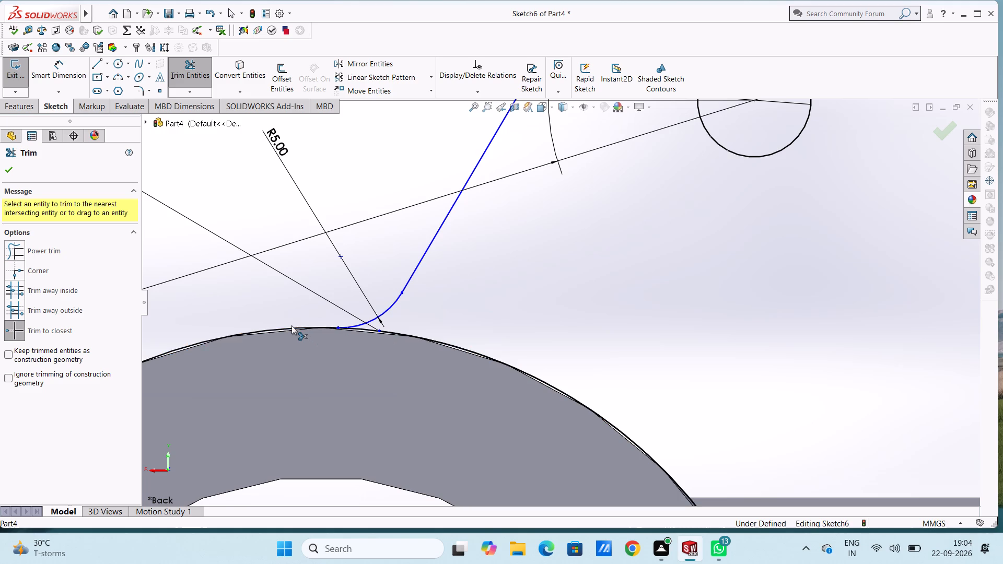
scroll(347, 402, up, 7)
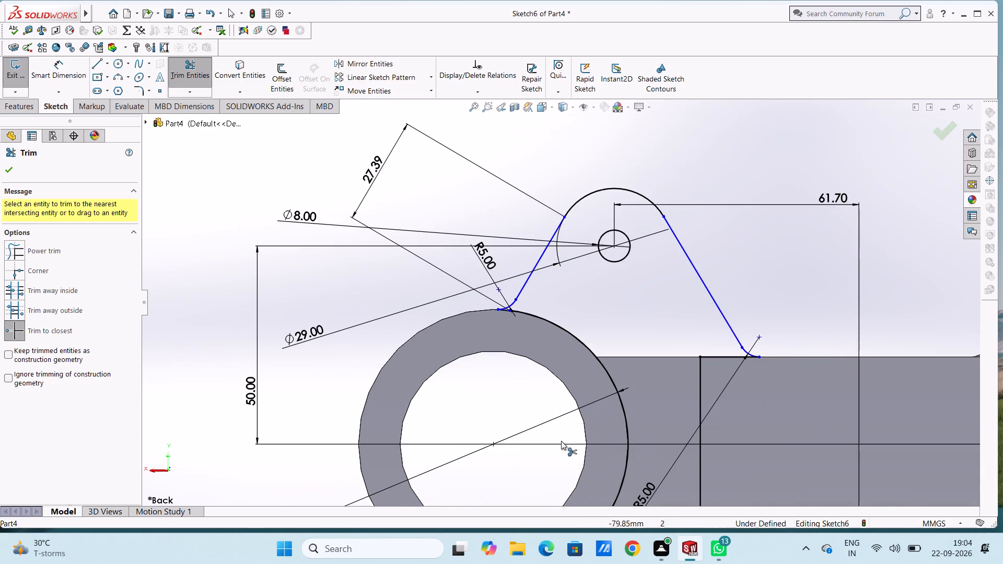
scroll(574, 430, up, 3)
scroll(607, 431, down, 3)
scroll(614, 394, up, 2)
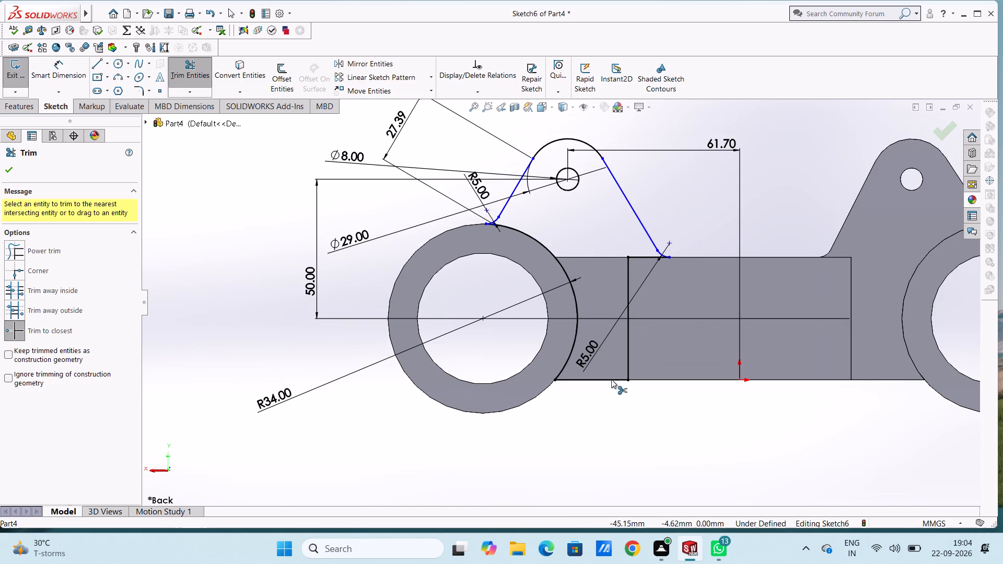
scroll(542, 242, down, 4)
scroll(468, 229, down, 3)
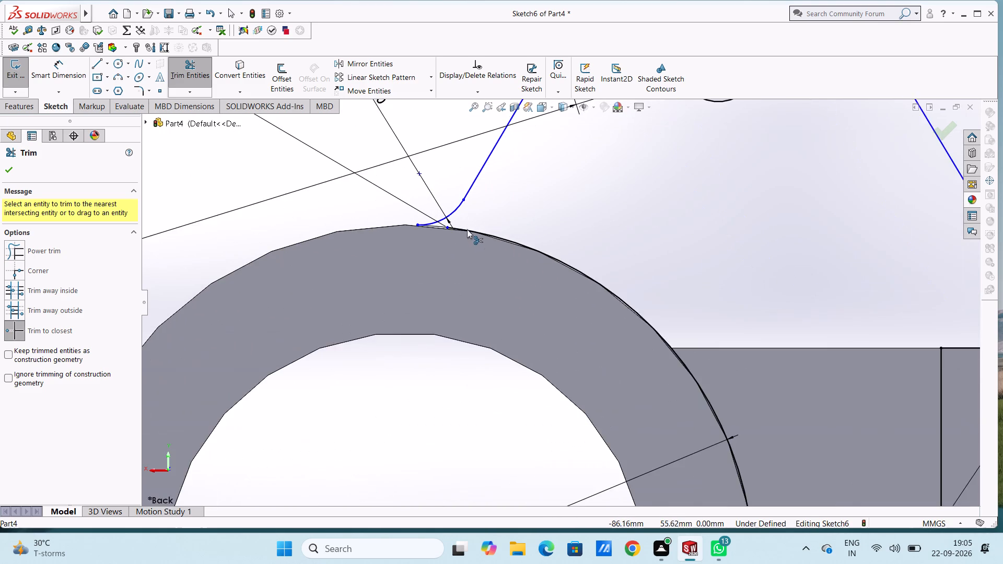
scroll(459, 229, down, 3)
click(466, 242)
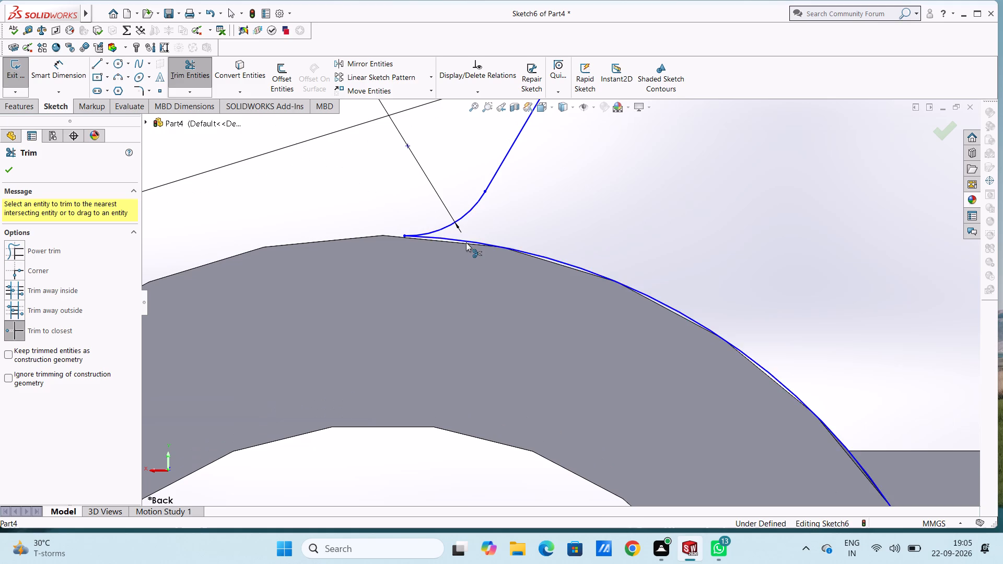
scroll(469, 263, up, 11)
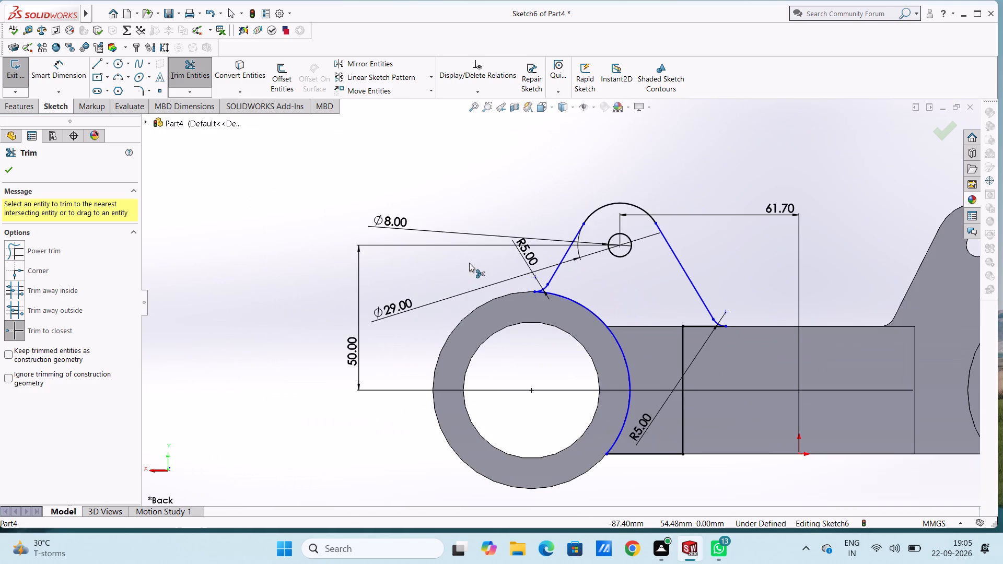
key(Escape)
key(Escape)
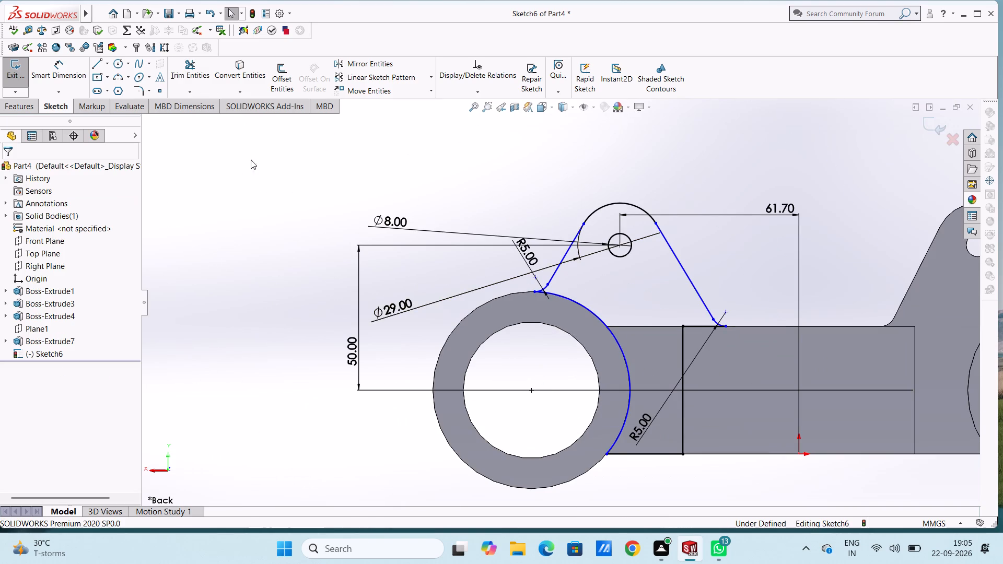
Dimension the radius of the trimmed ring arc in the second arm's profile.
click(54, 72)
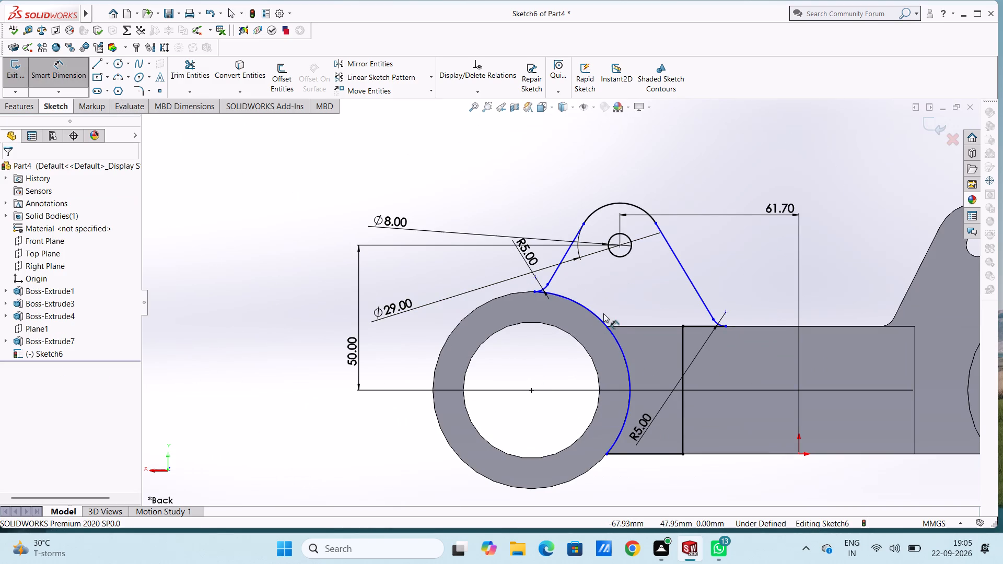
click(602, 319)
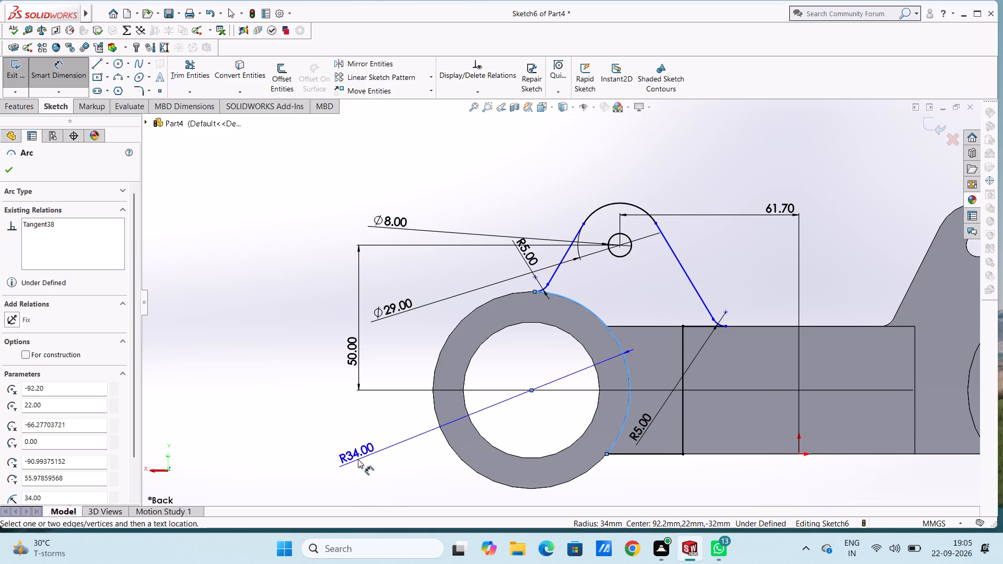
click(349, 461)
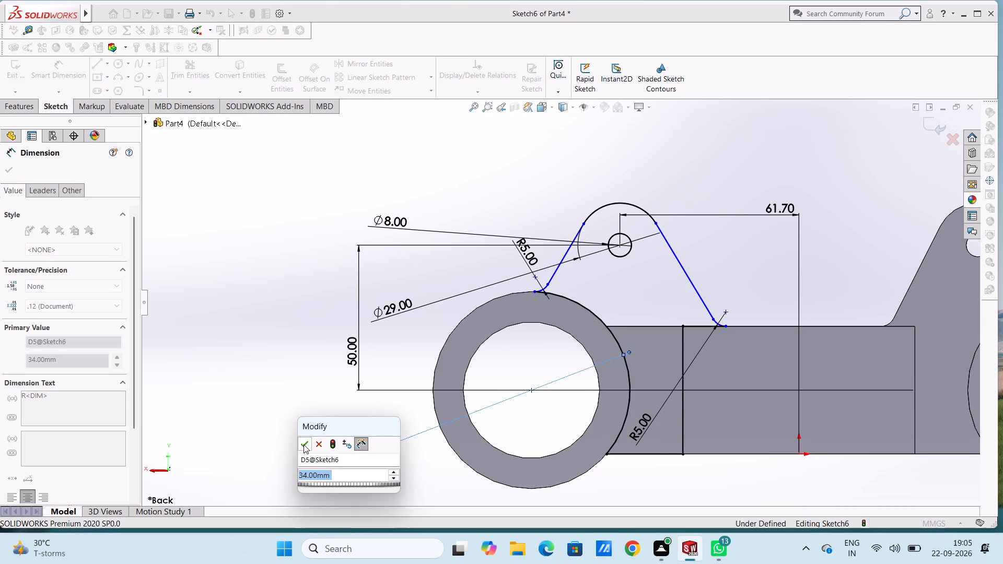
click(304, 444)
click(265, 372)
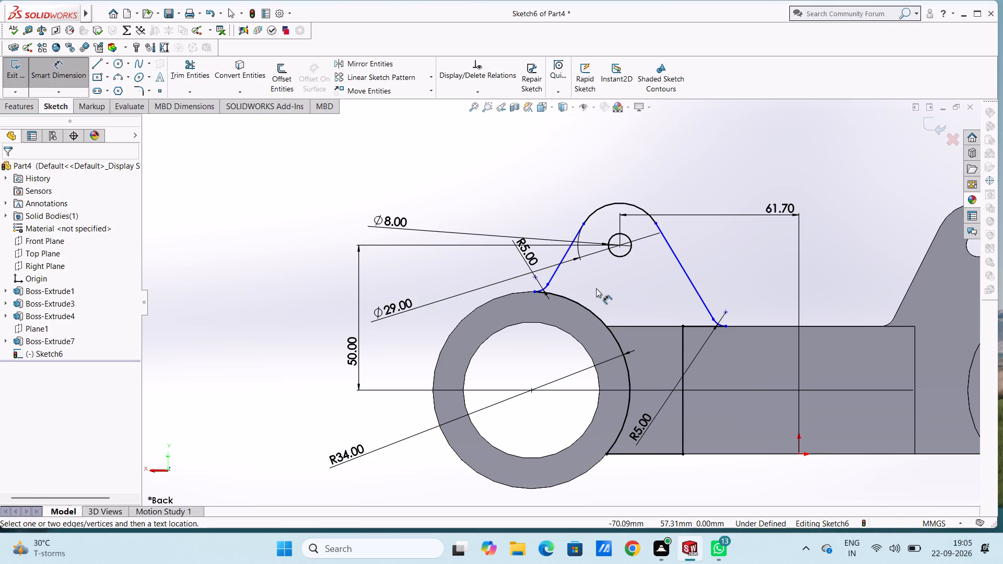
key(Escape)
key(Escape)
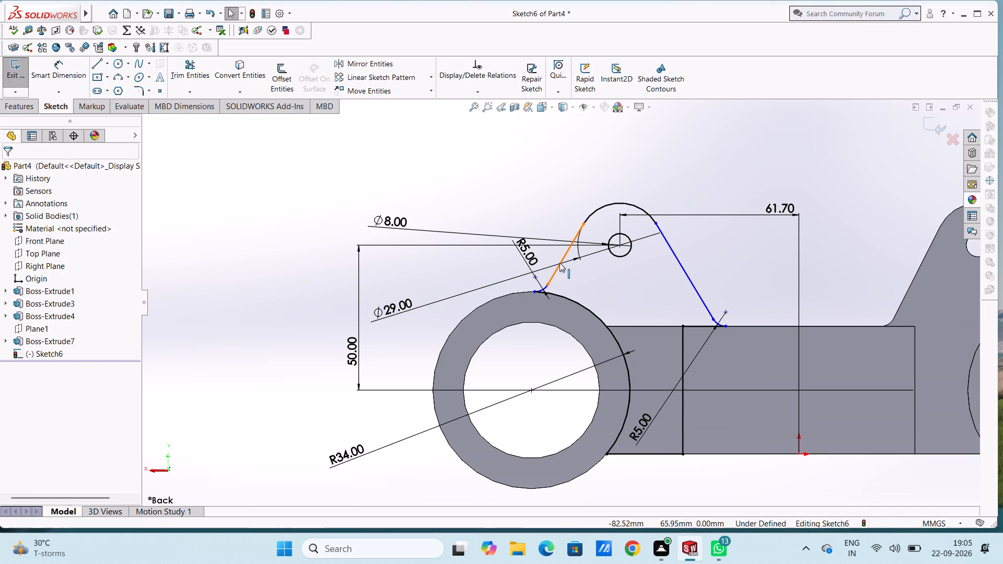
Apply tangent relations between the profile's rounded top arc and each of the two slanted lines.
click(559, 263)
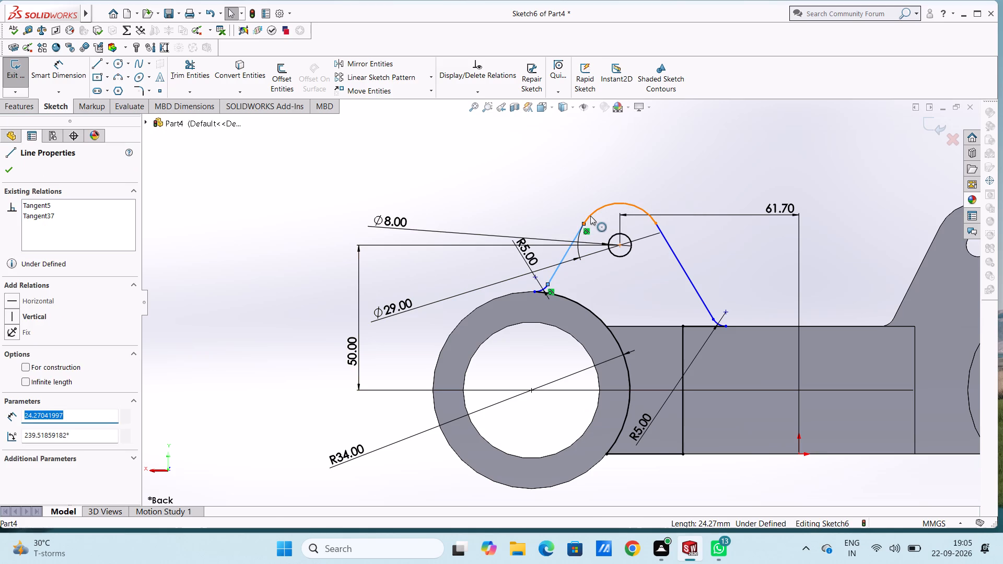
ctrl+click(590, 216)
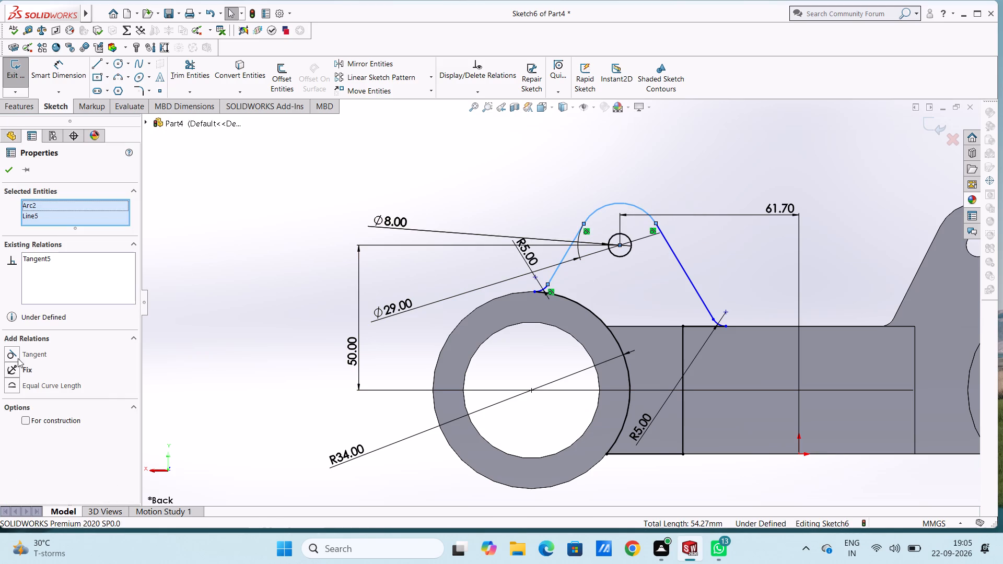
click(14, 350)
click(293, 286)
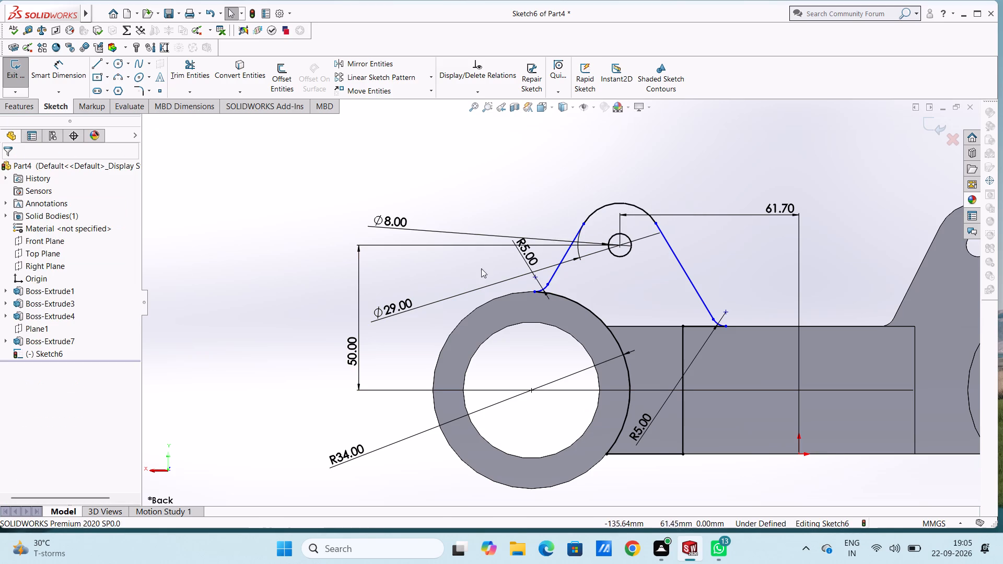
click(666, 238)
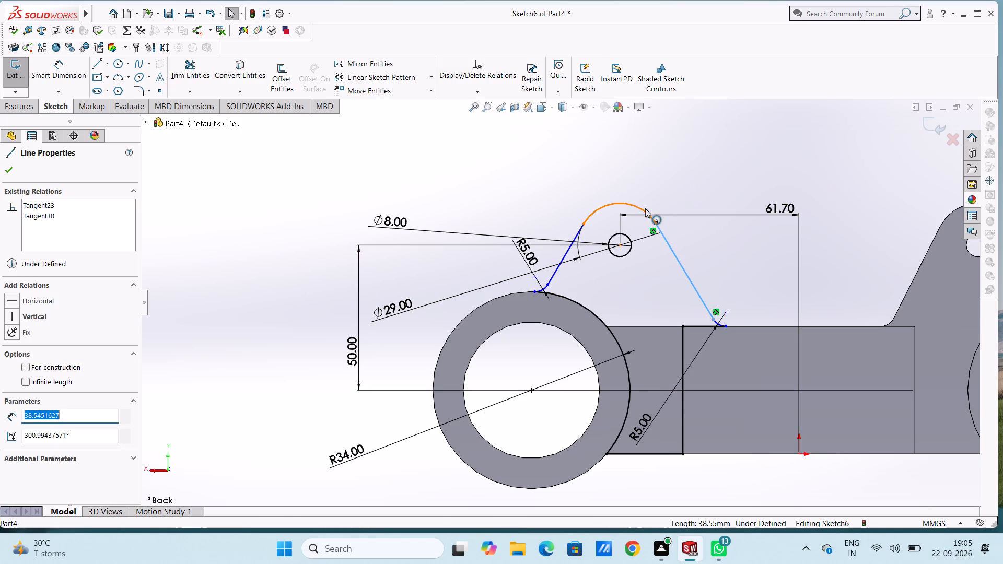
ctrl+click(643, 210)
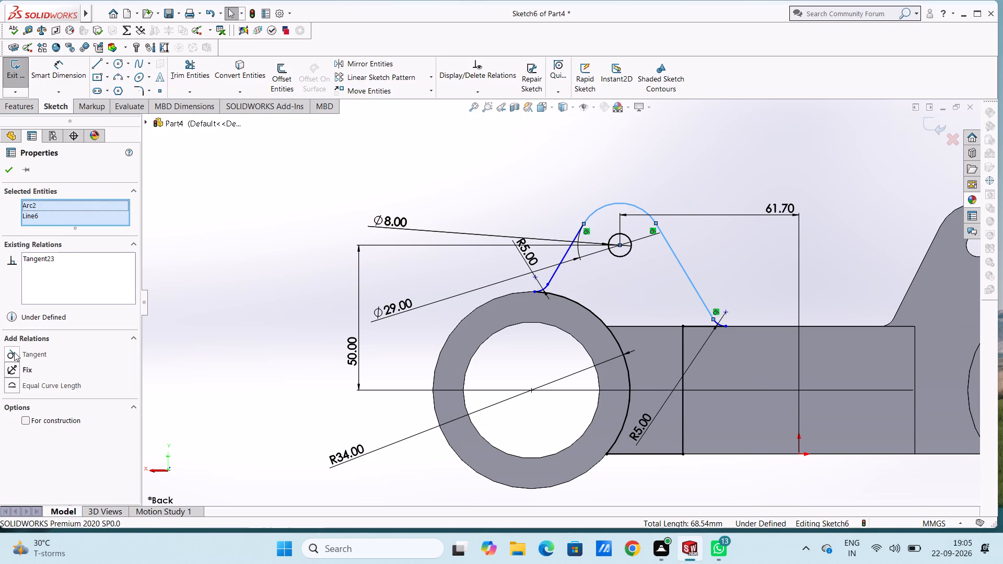
click(14, 352)
click(252, 336)
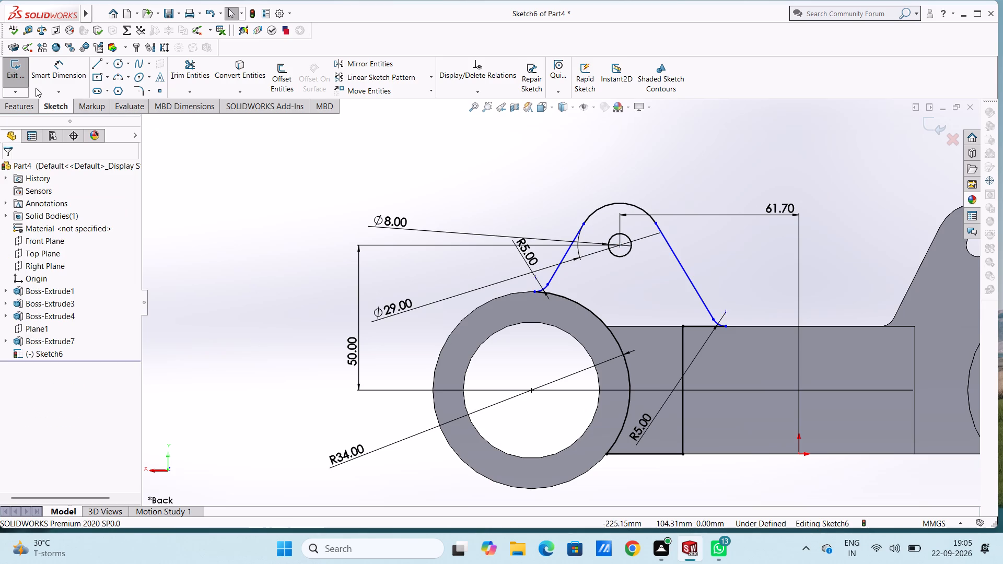
Dimension the lengths of the ring-side and block-side slanted lines to lock the arm profile.
click(45, 78)
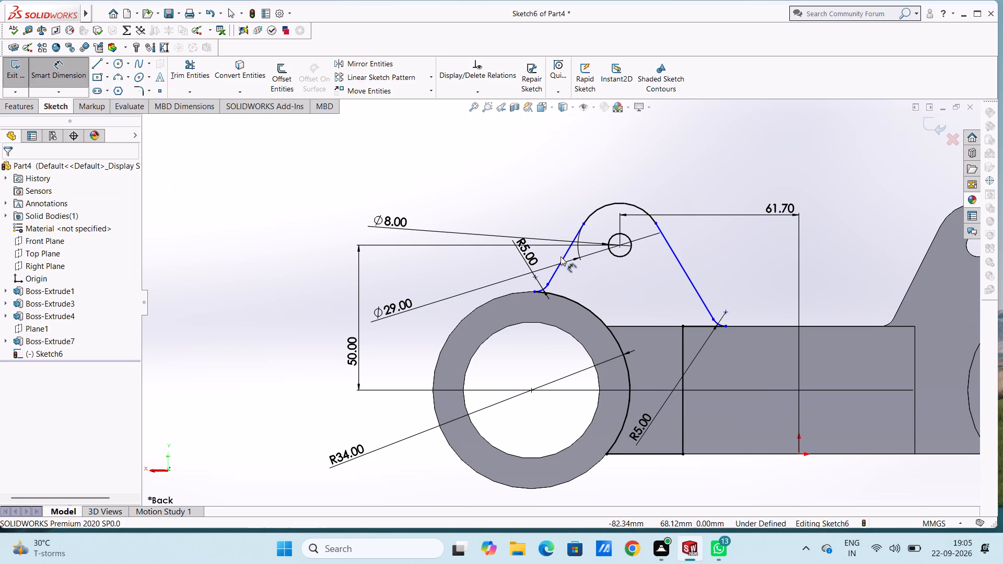
click(562, 257)
click(378, 176)
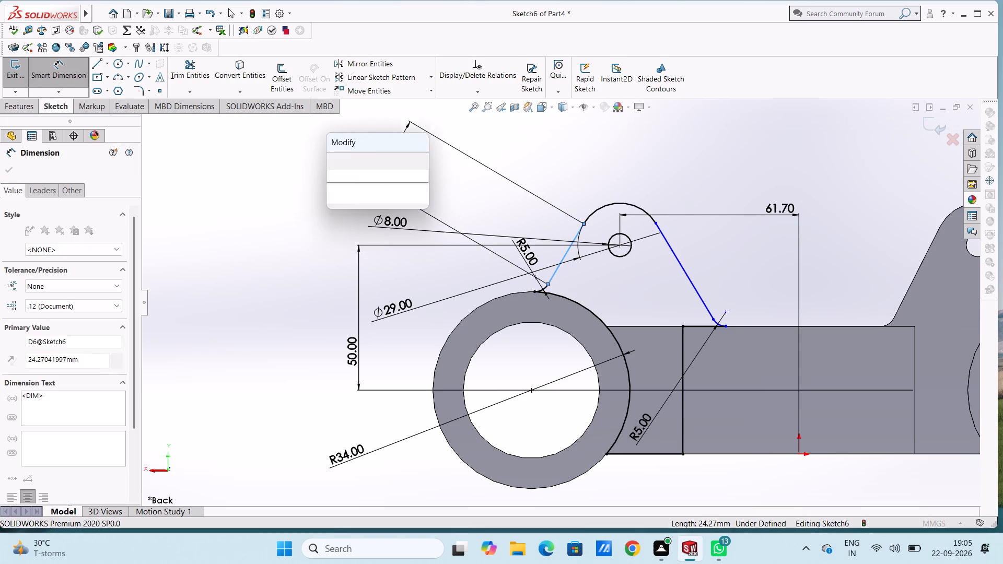
click(332, 163)
click(287, 234)
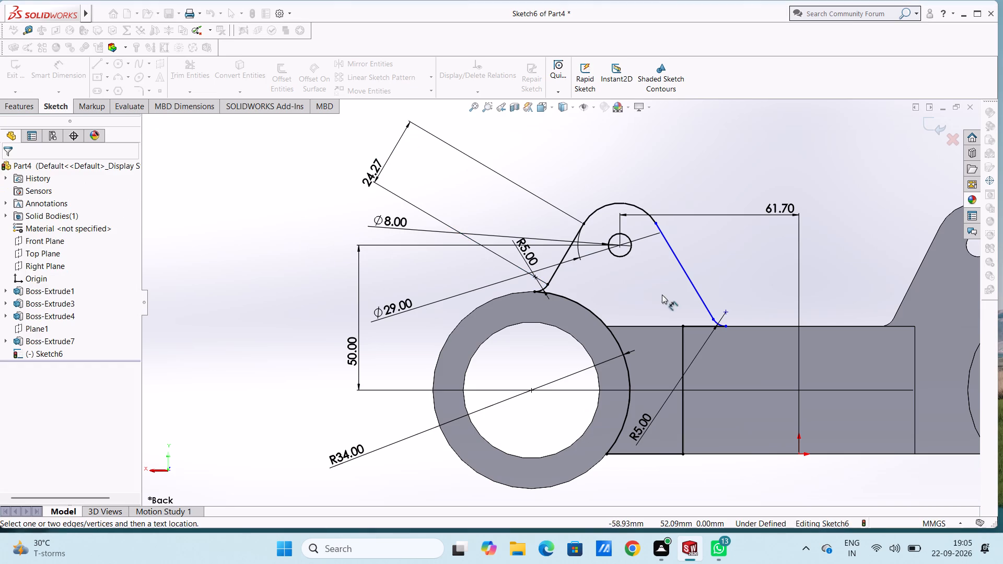
click(686, 271)
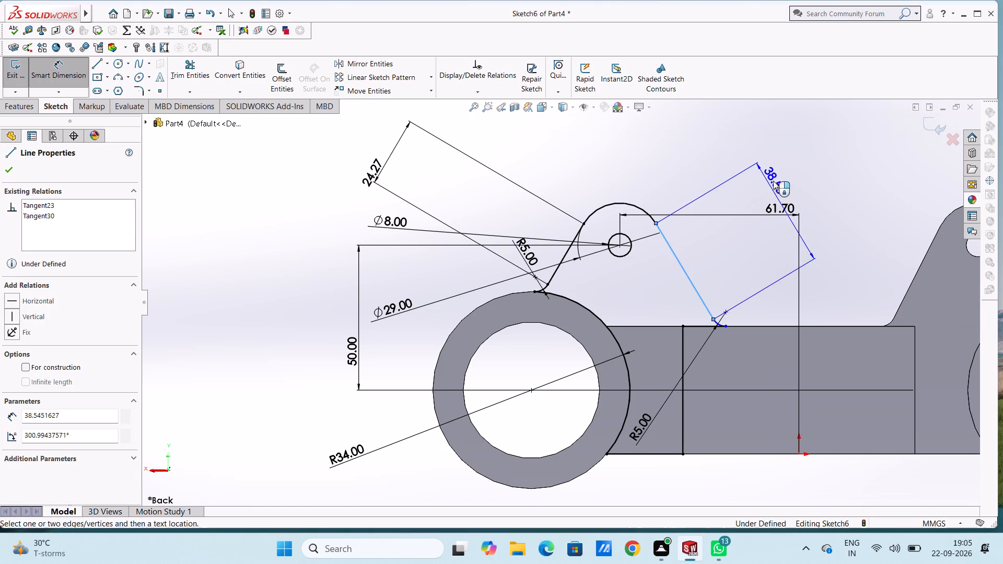
click(774, 181)
click(730, 168)
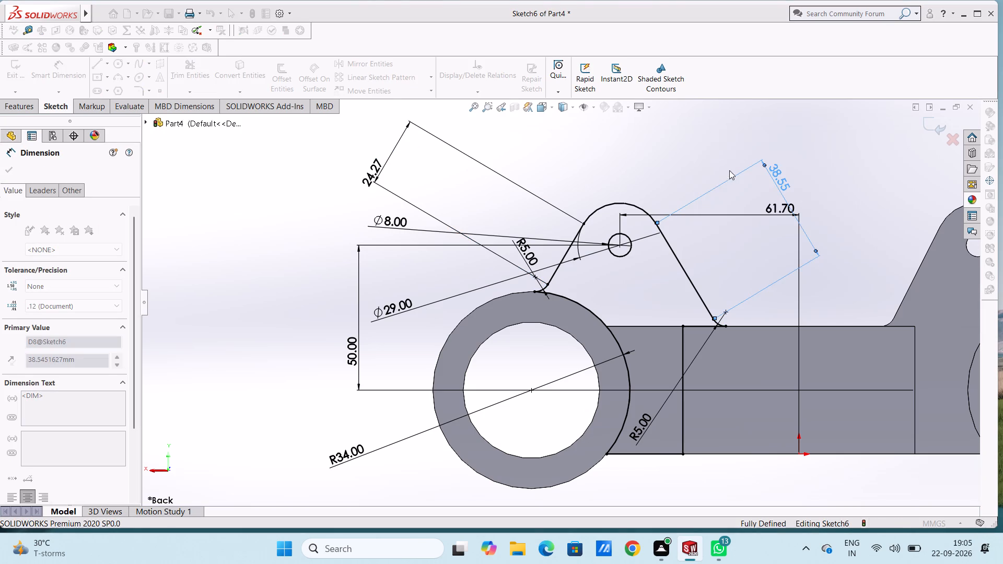
key(Escape)
key(Escape)
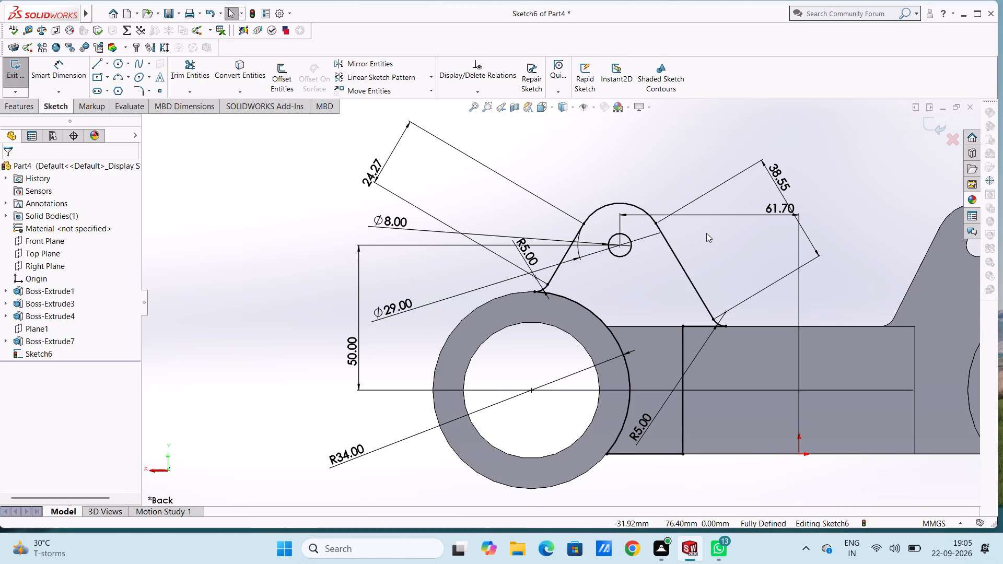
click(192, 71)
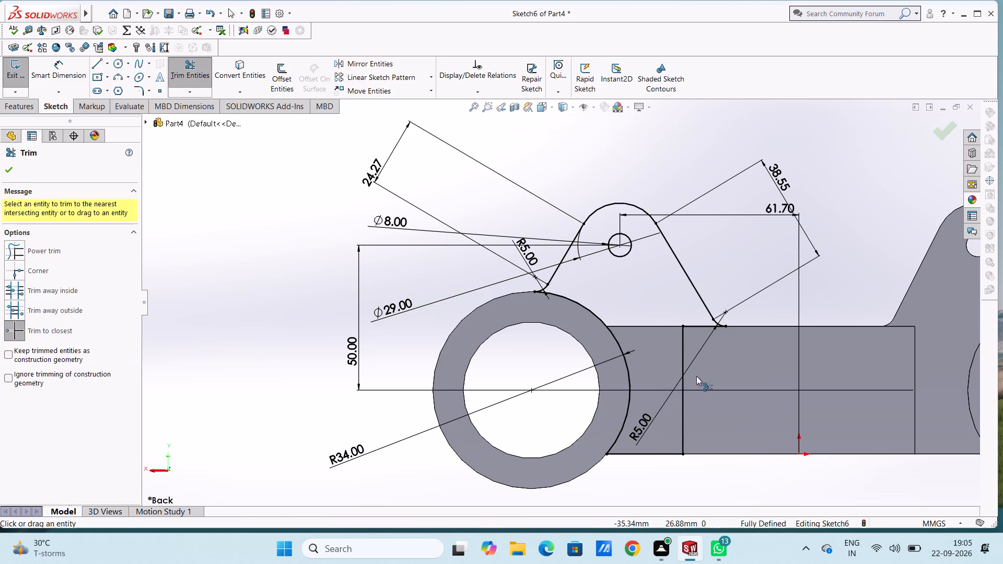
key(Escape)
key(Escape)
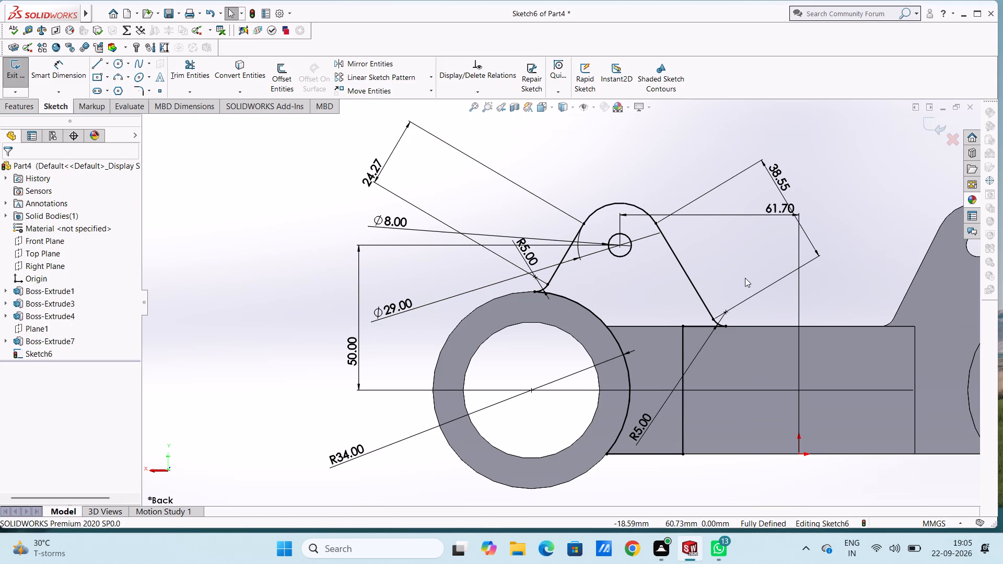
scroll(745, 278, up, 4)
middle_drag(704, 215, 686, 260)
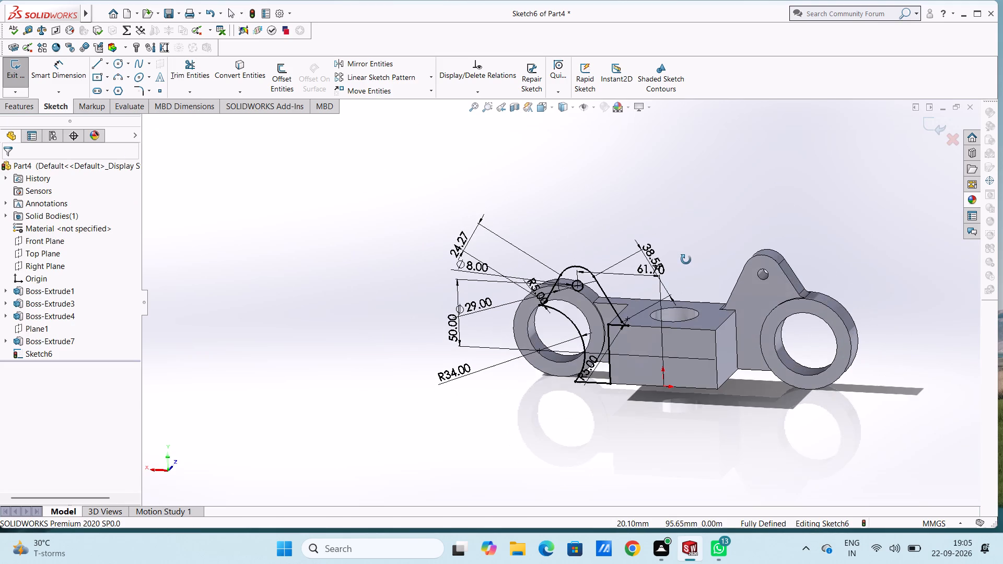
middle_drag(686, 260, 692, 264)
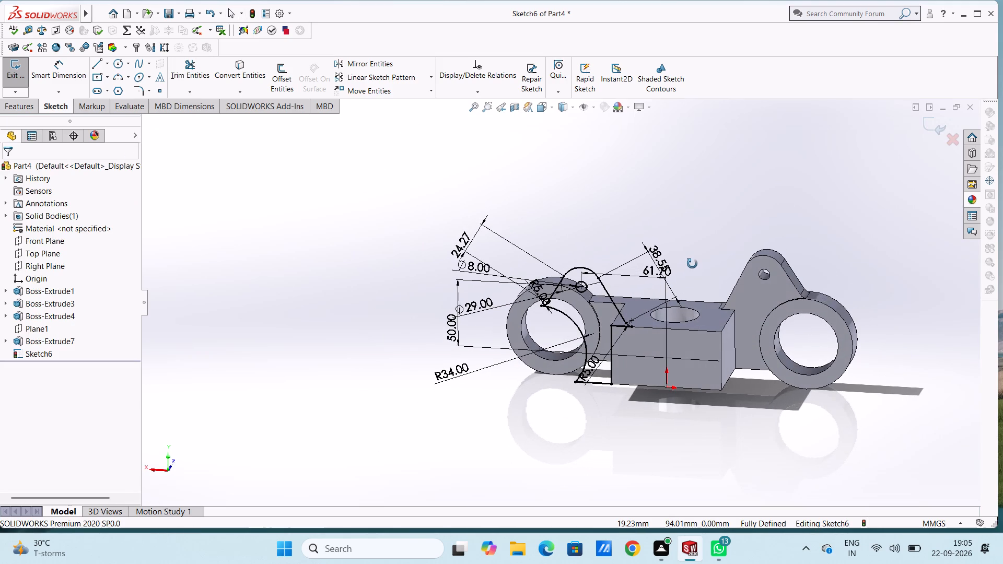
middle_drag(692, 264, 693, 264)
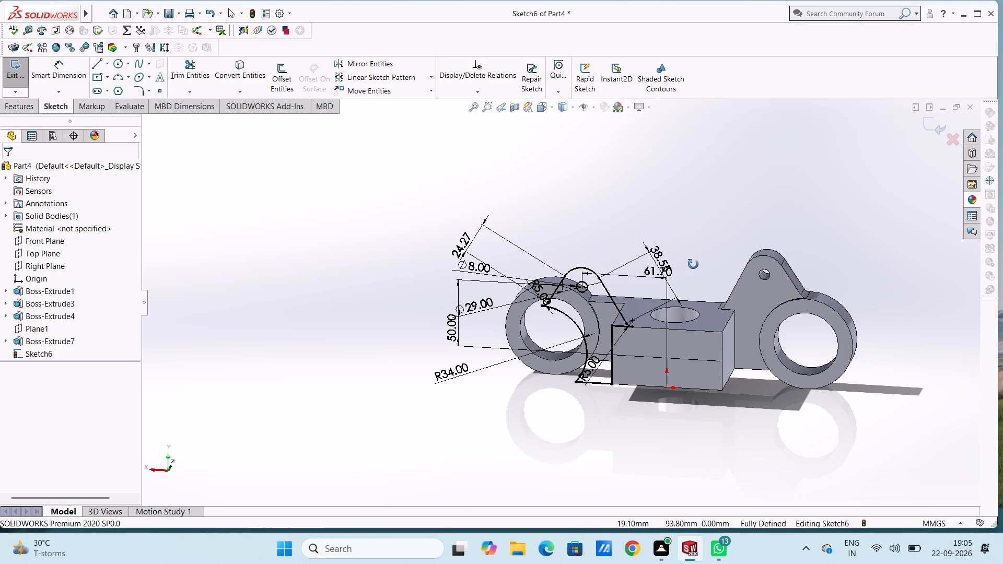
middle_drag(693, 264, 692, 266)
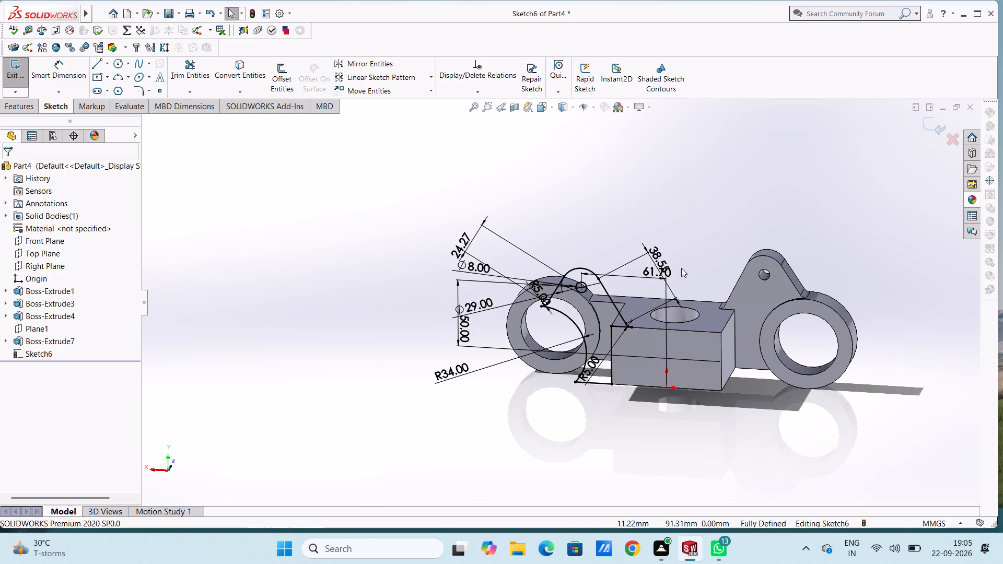
Extrude the second arm's profile as a 14 mm blind boss with the direction reversed toward the inside of the block.
middle_drag(671, 192, 660, 354)
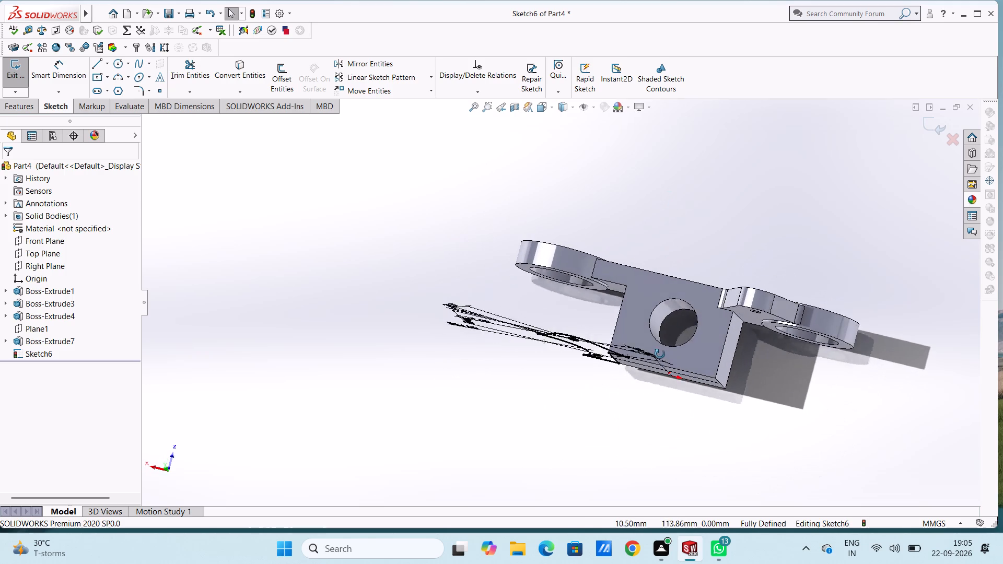
middle_drag(660, 354, 671, 387)
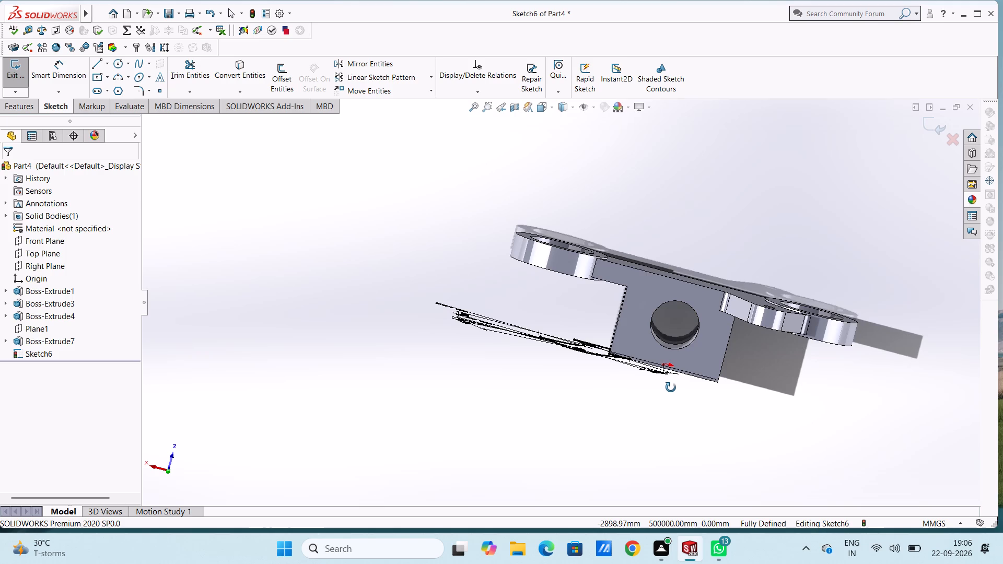
middle_drag(671, 387, 677, 255)
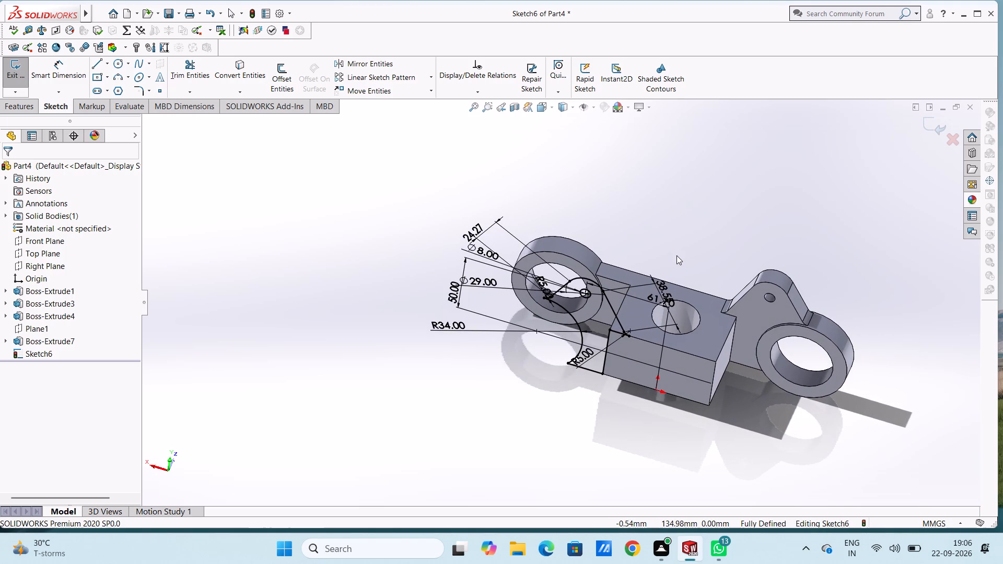
click(28, 110)
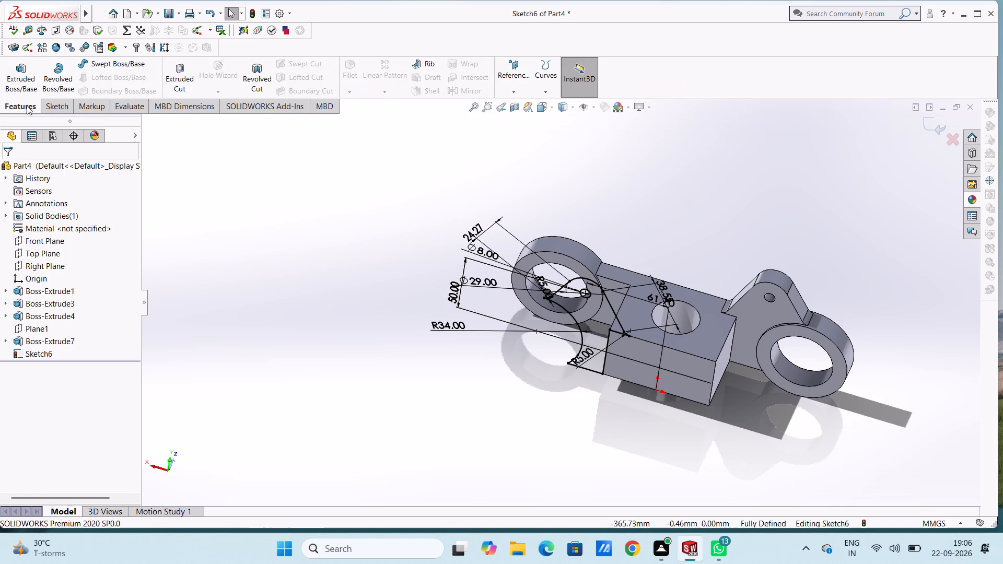
click(21, 74)
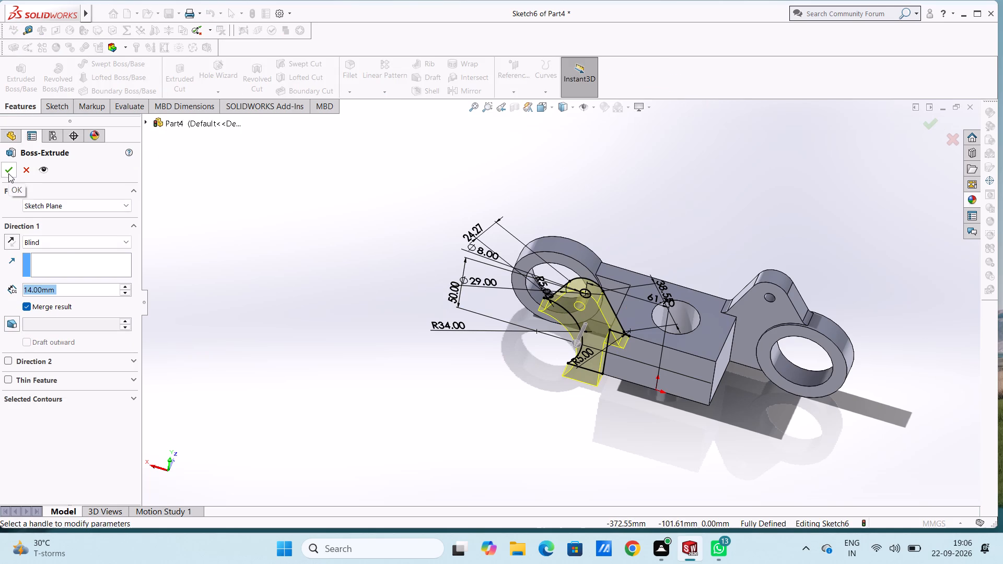
middle_drag(330, 206, 326, 245)
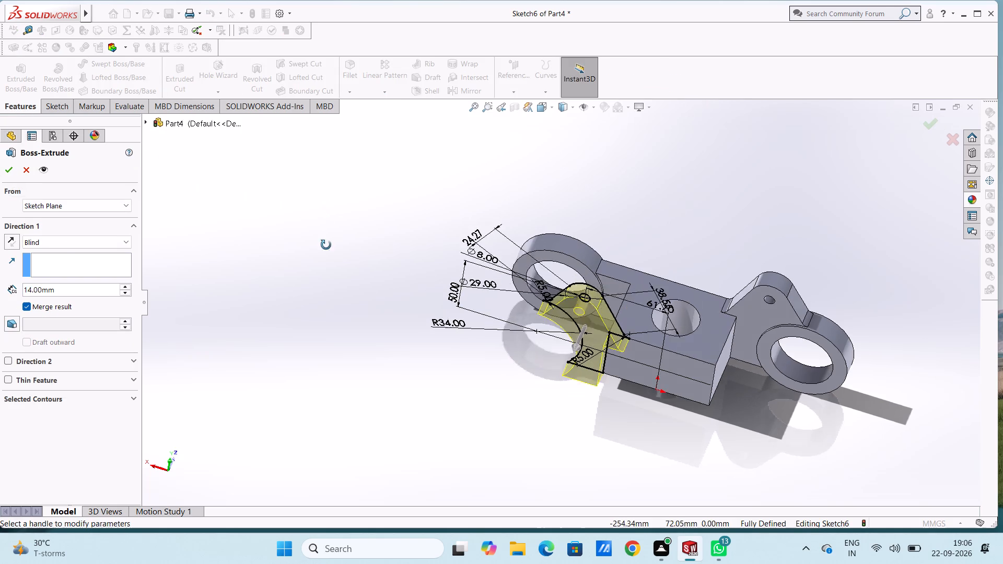
middle_drag(326, 245, 323, 304)
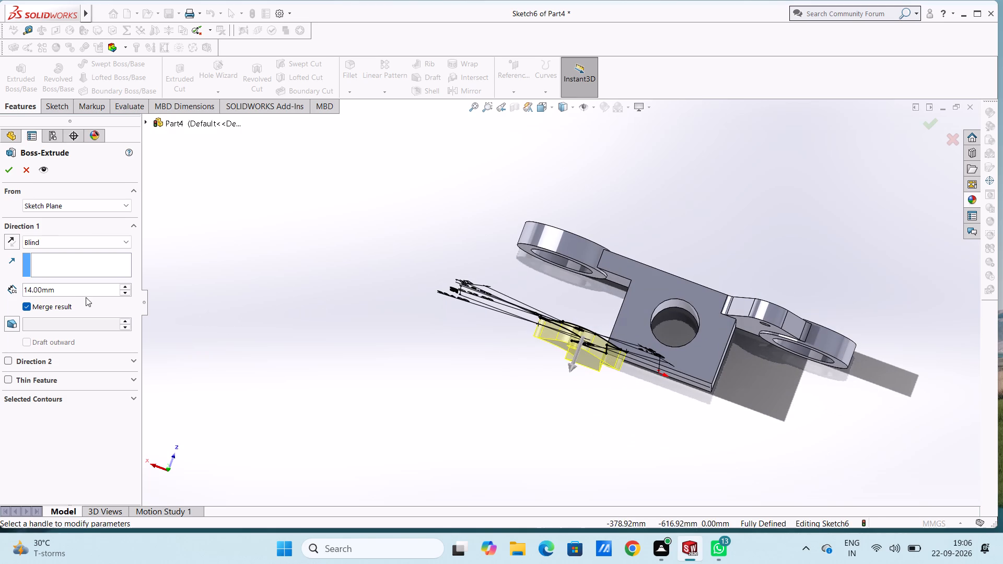
click(13, 242)
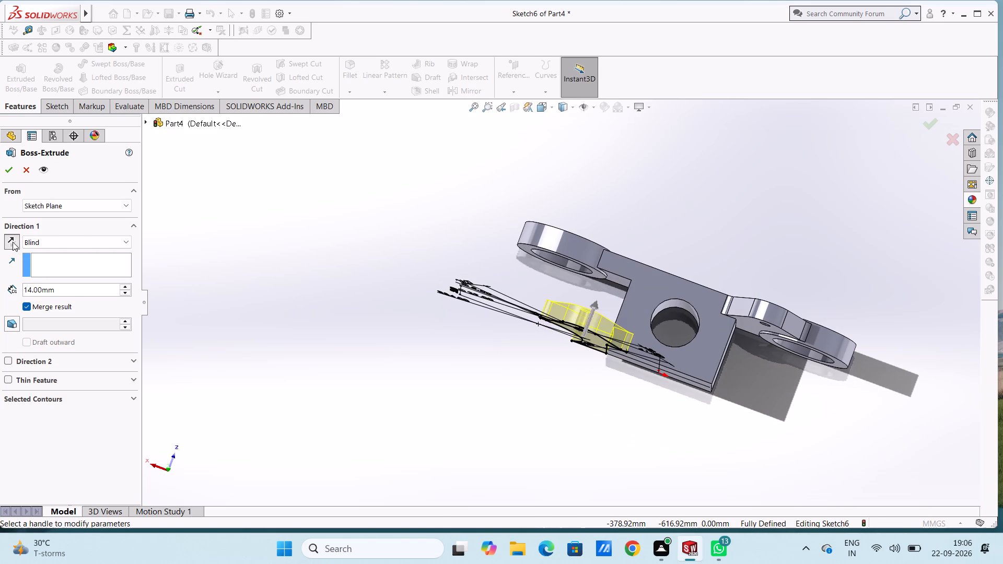
click(9, 166)
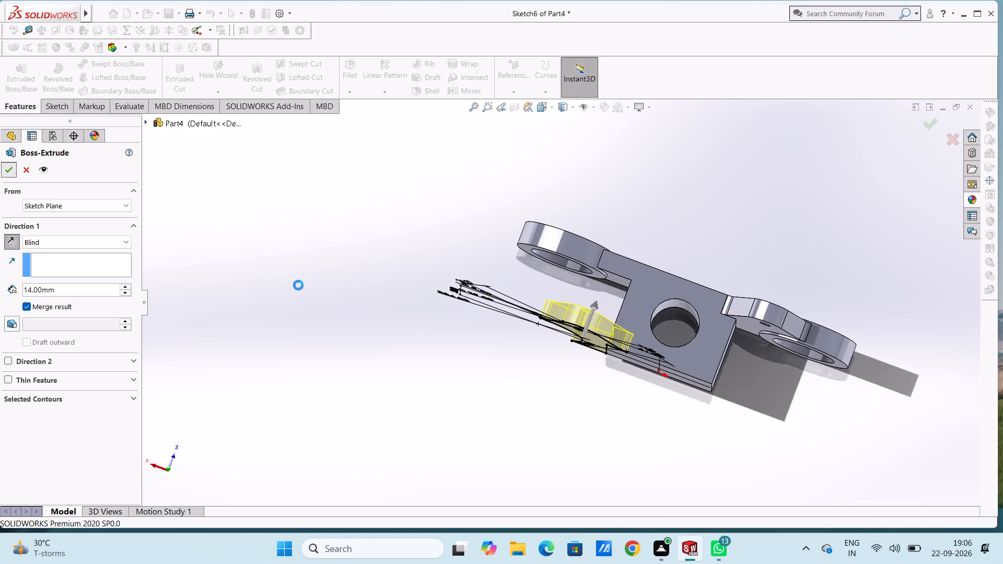
click(317, 291)
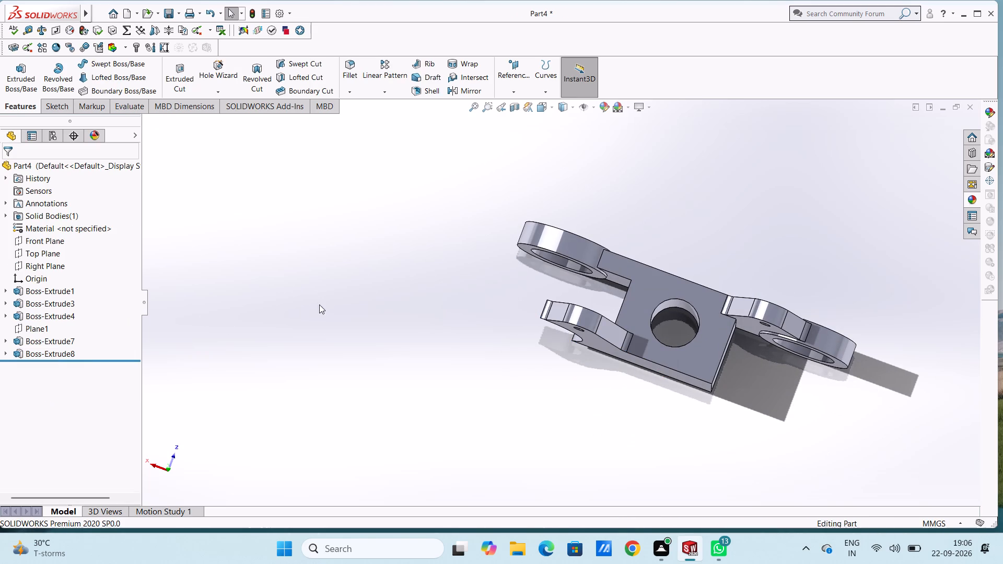
Create a reference plane offset 25 mm from the Front Plane, flipped toward the newly extruded second arm.
middle_drag(322, 365, 321, 362)
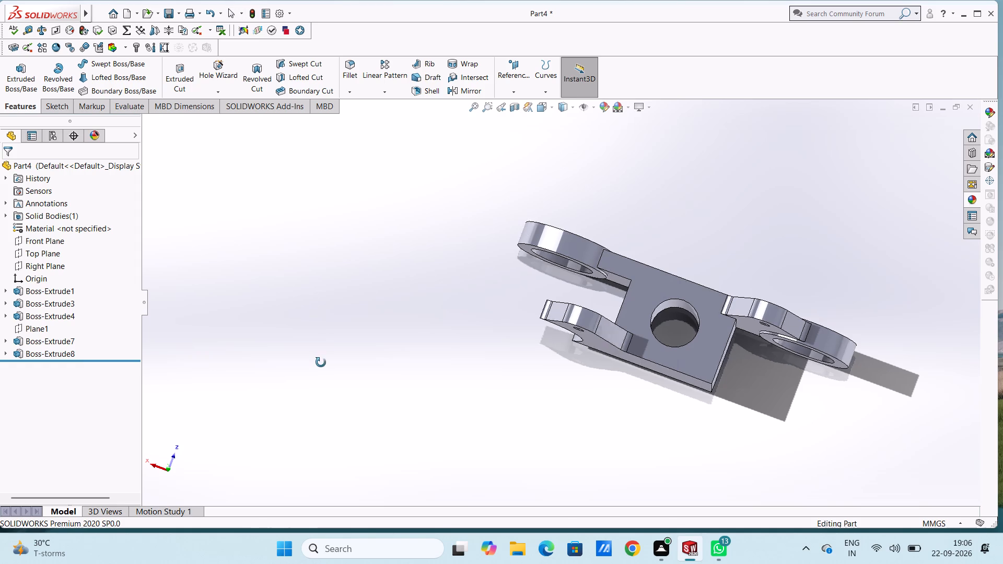
middle_drag(321, 362, 328, 338)
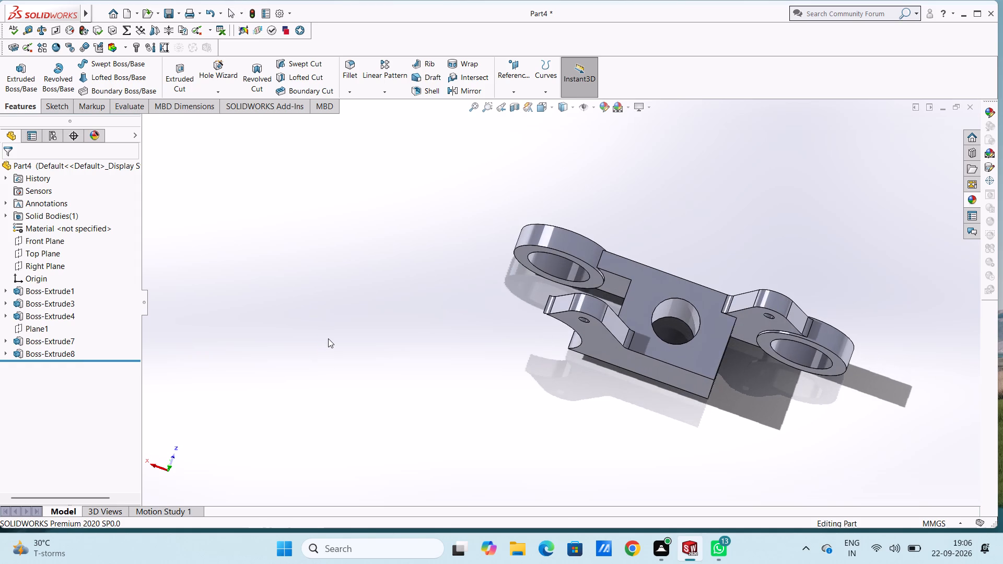
key(ctrl+5)
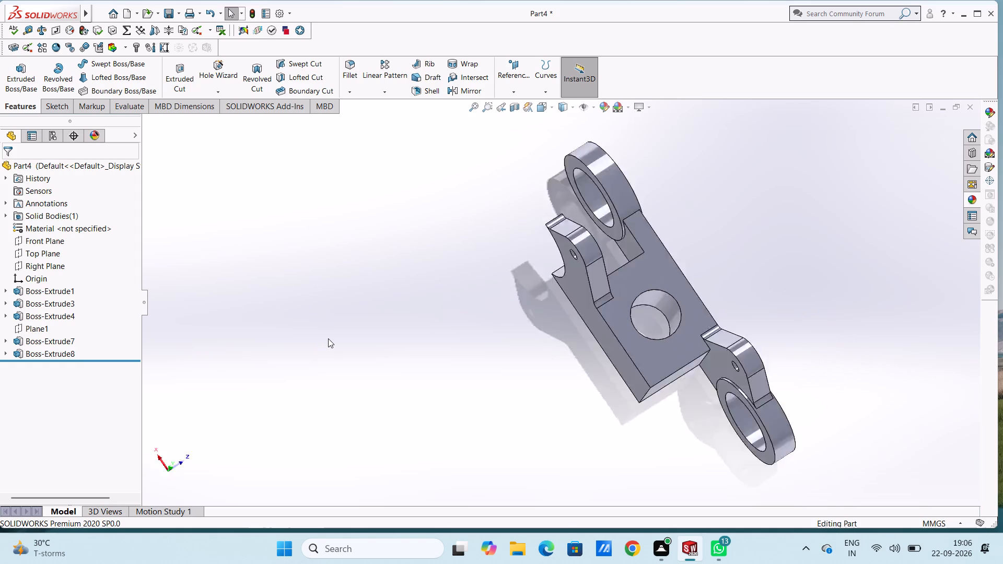
key(ctrl+5)
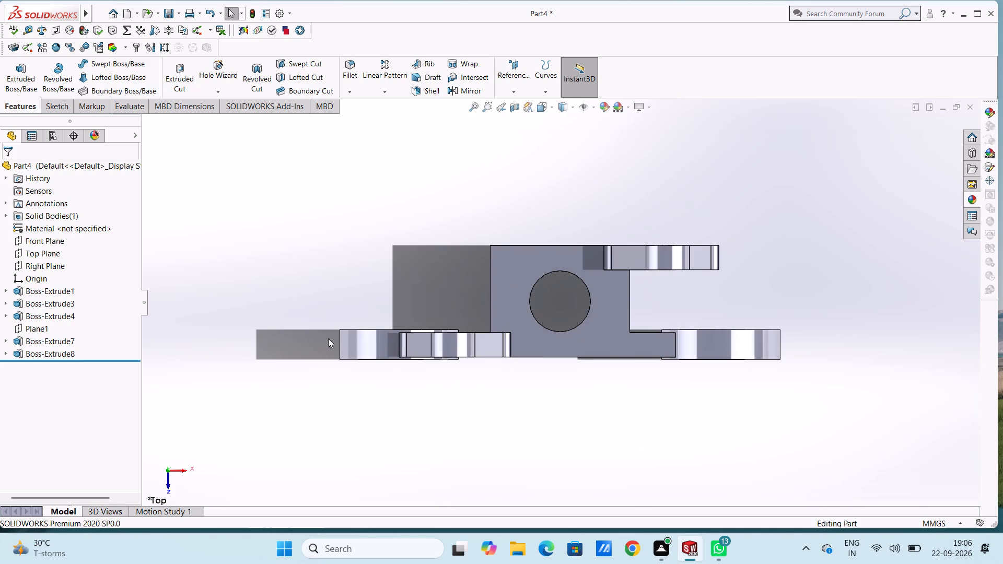
key(ctrl+6)
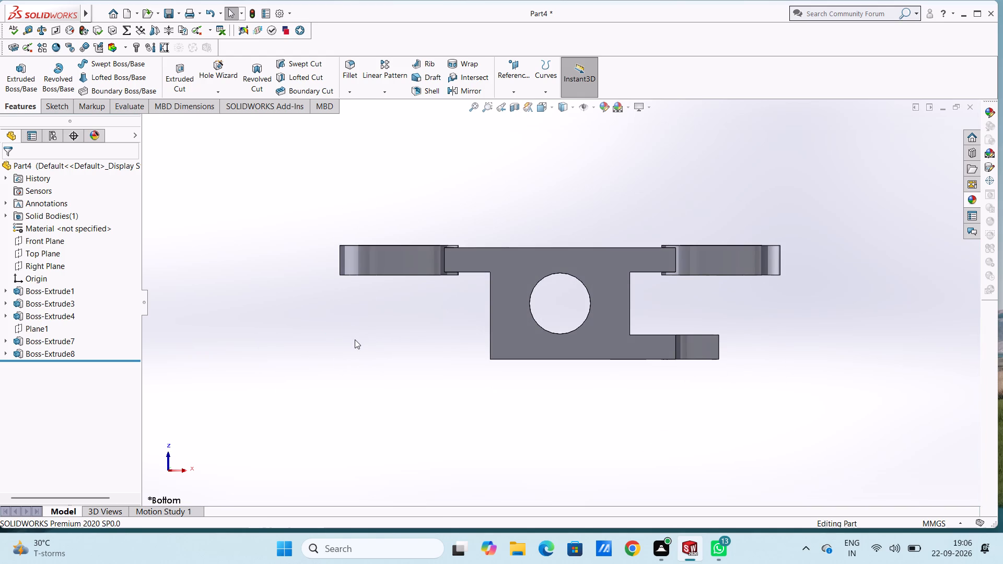
key(ctrl+6)
key(ctrl+5)
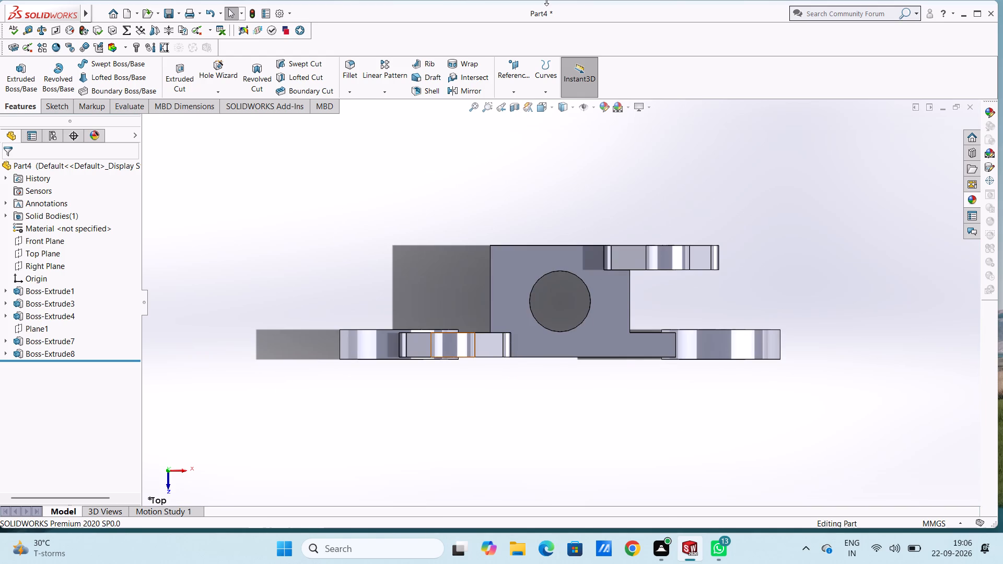
click(505, 64)
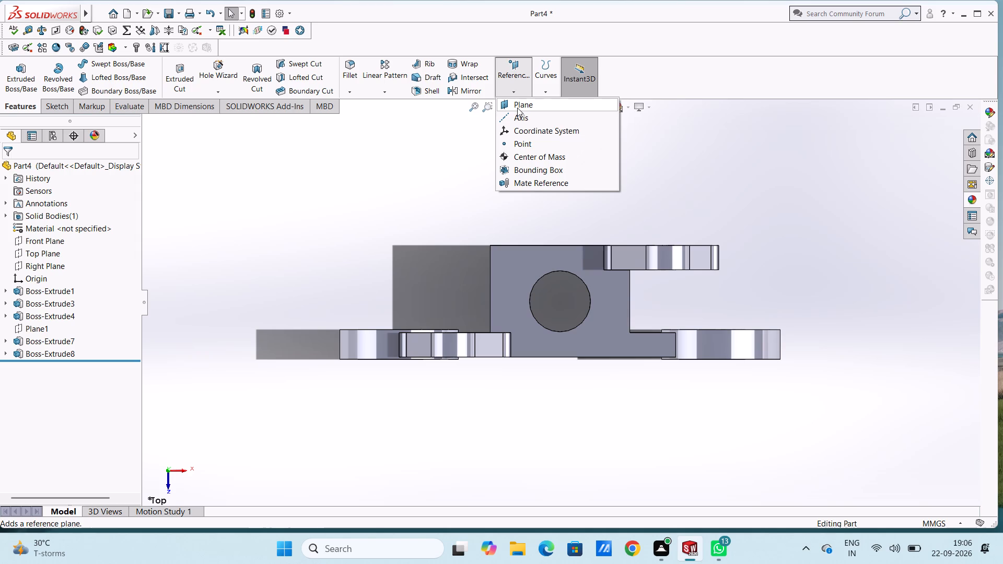
click(517, 108)
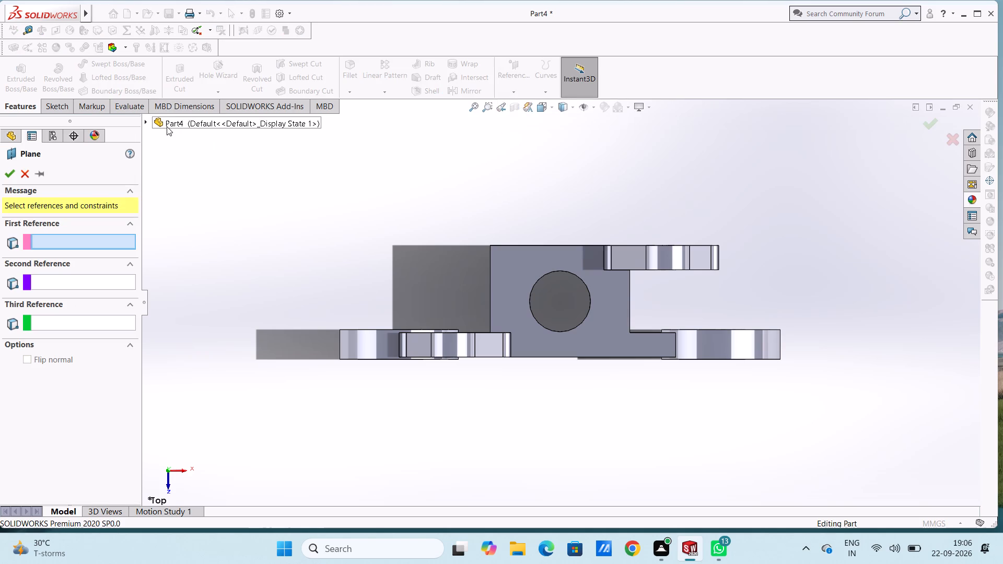
click(166, 123)
click(190, 199)
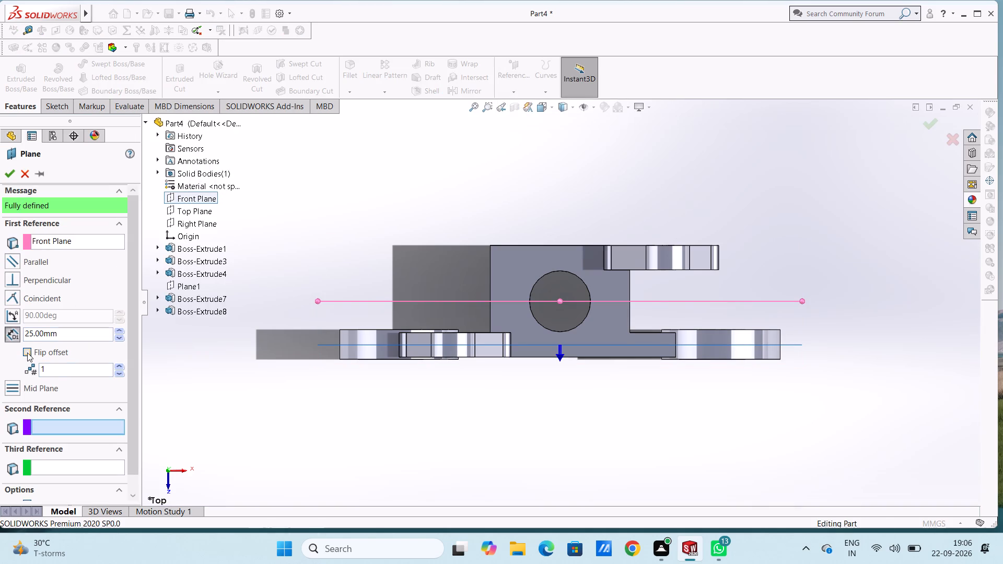
click(27, 352)
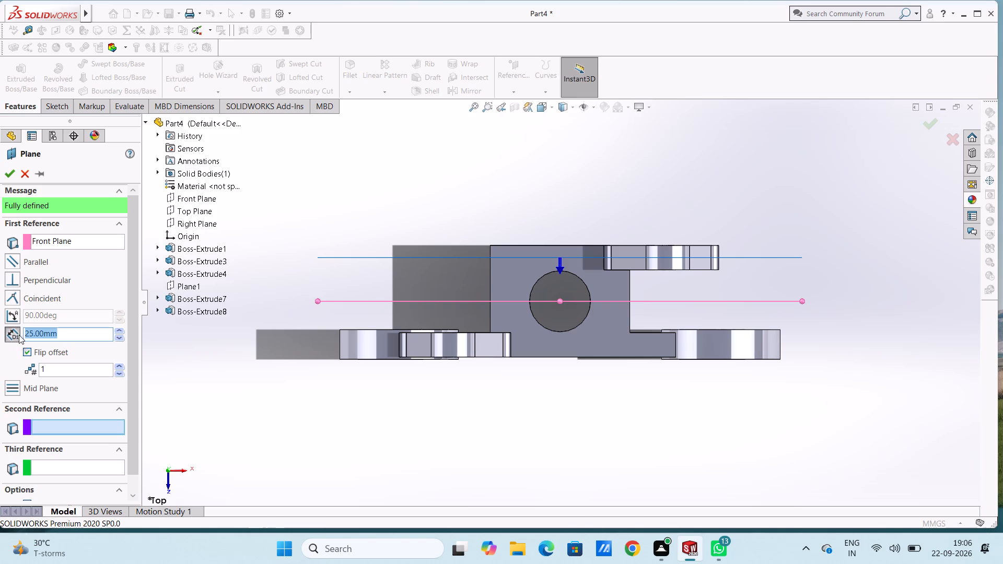
click(10, 178)
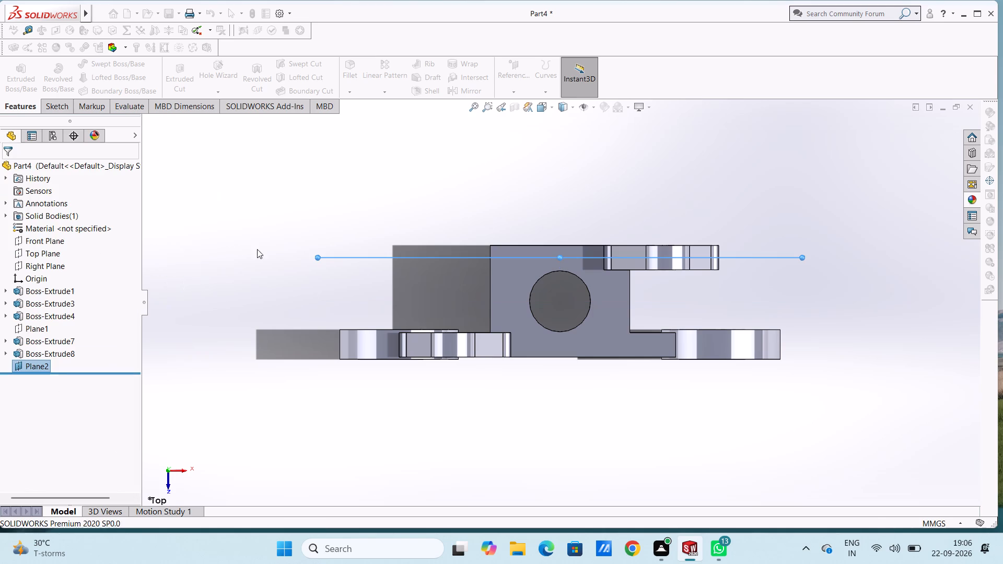
click(294, 225)
On the new offset plane, sketch concentric circles of radius 23.5 mm and 34 mm matching the ring on the second arm's side.
key(ctrl+2)
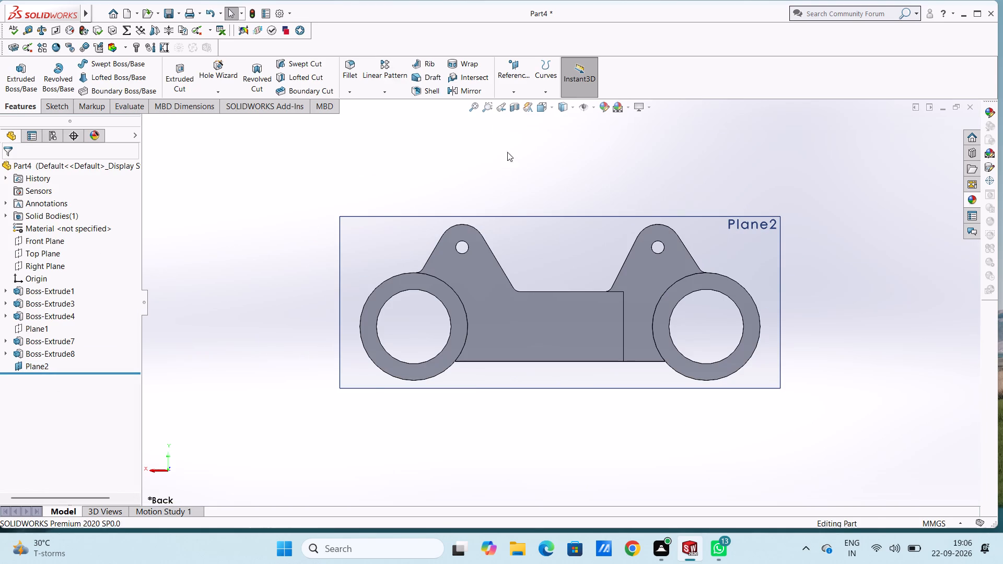
middle_drag(514, 147, 516, 313)
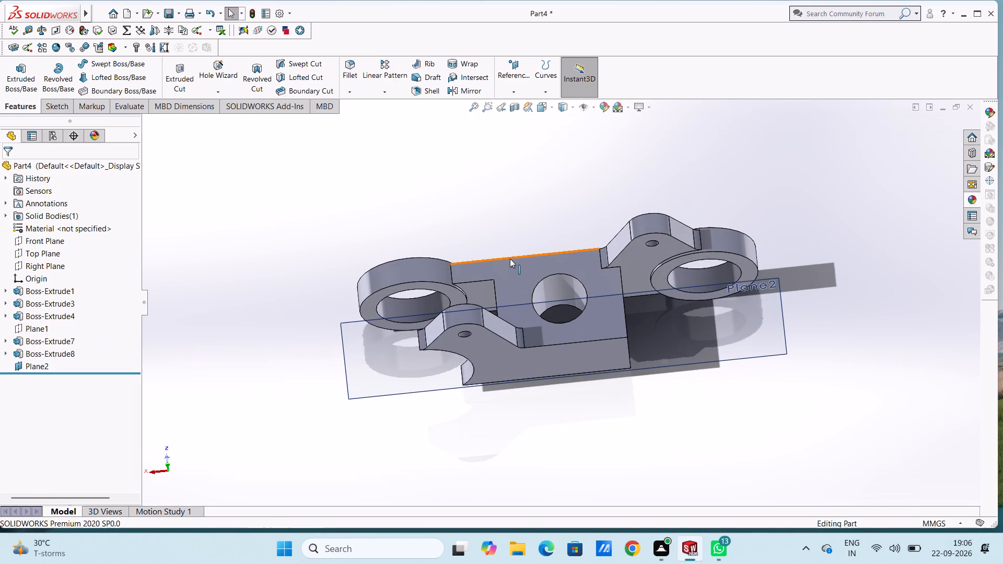
key(ctrl+2)
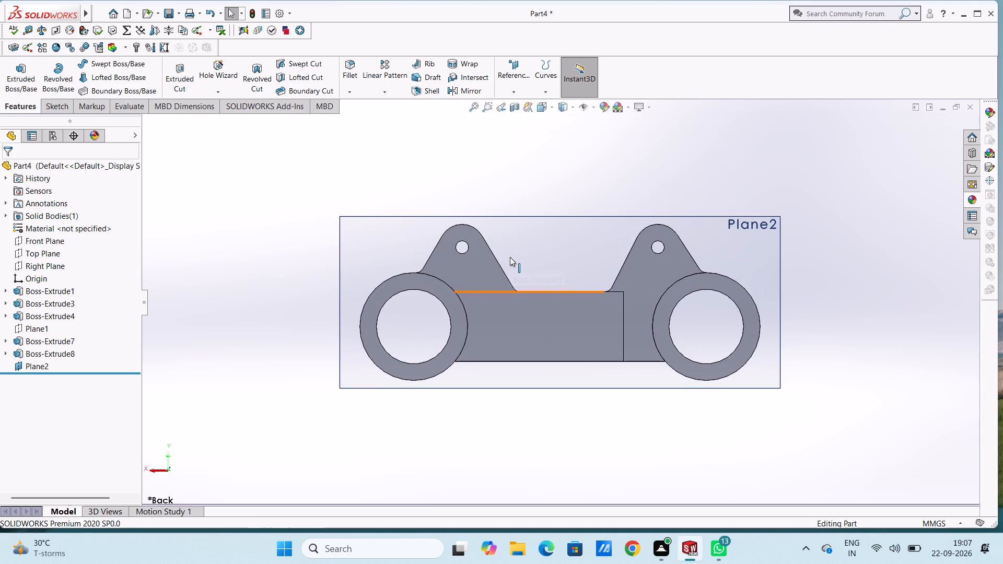
click(207, 361)
click(390, 242)
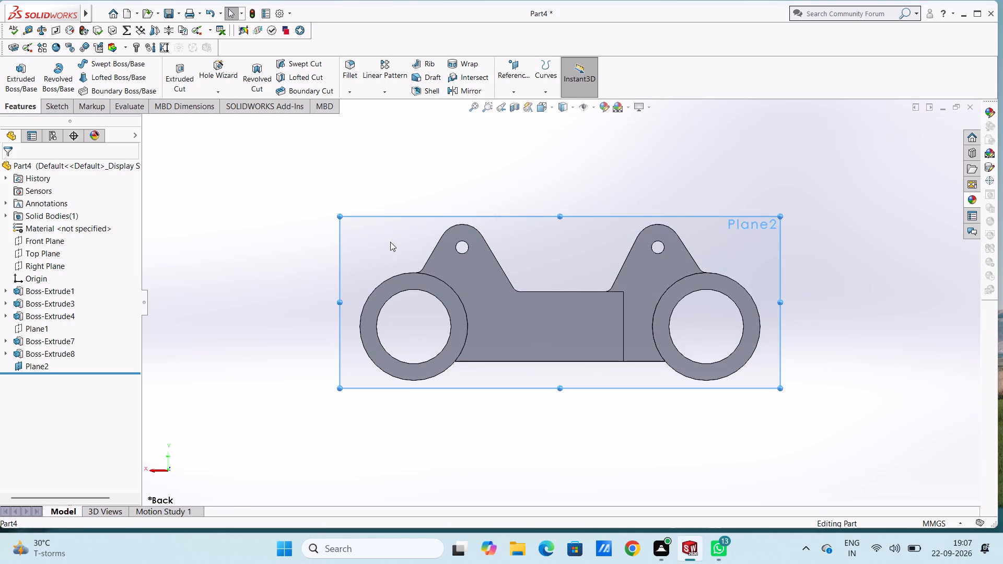
click(439, 213)
click(248, 288)
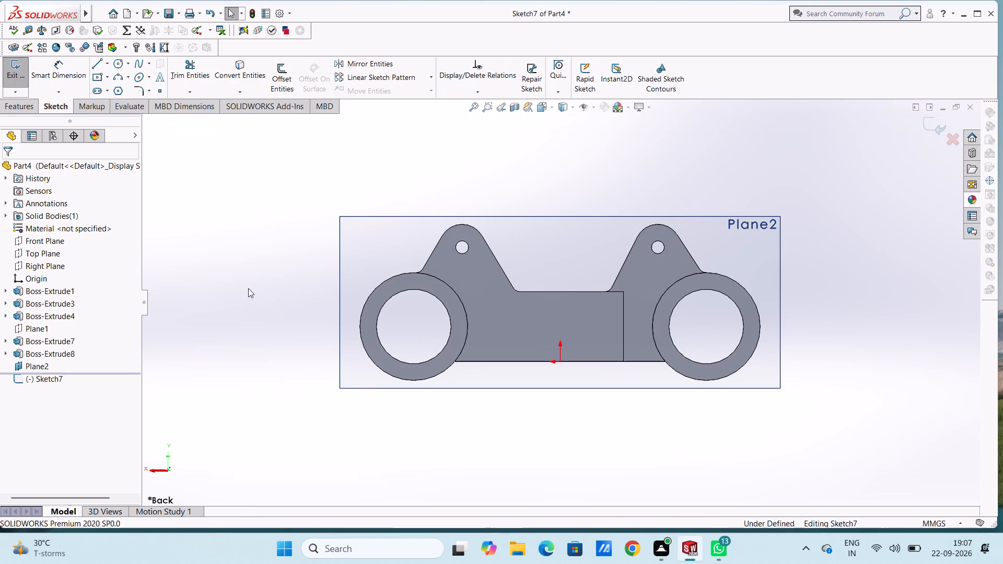
click(118, 64)
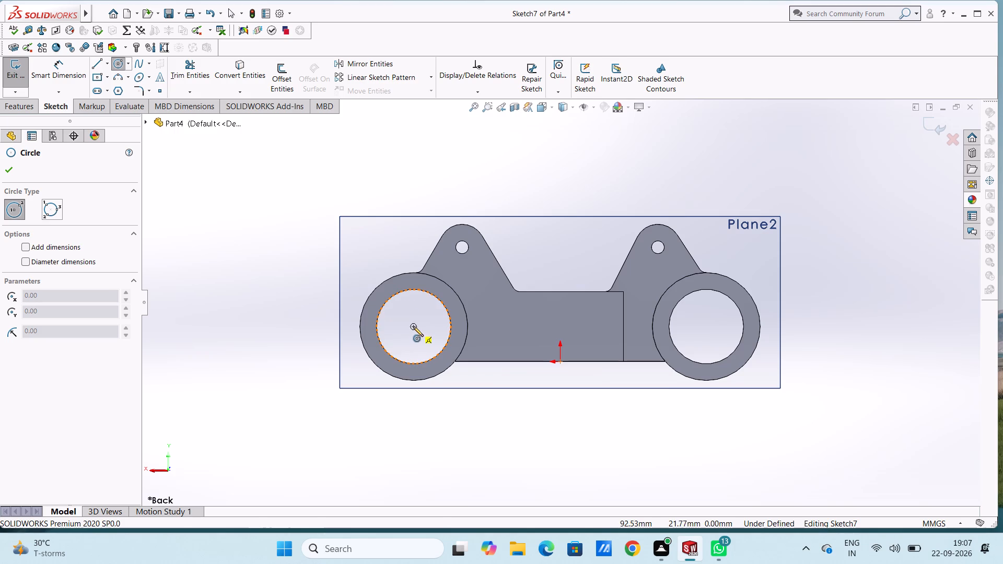
click(413, 325)
click(431, 359)
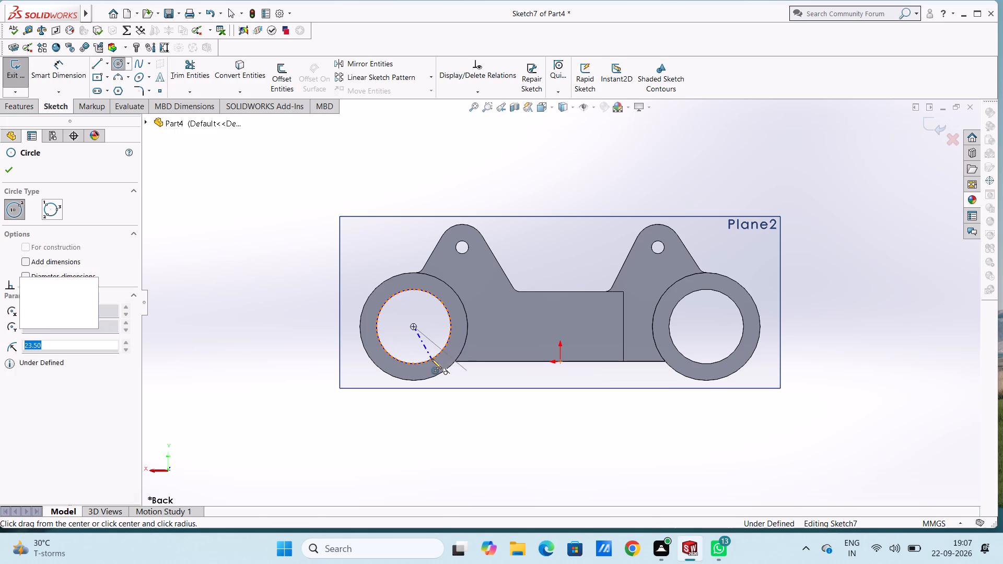
click(413, 325)
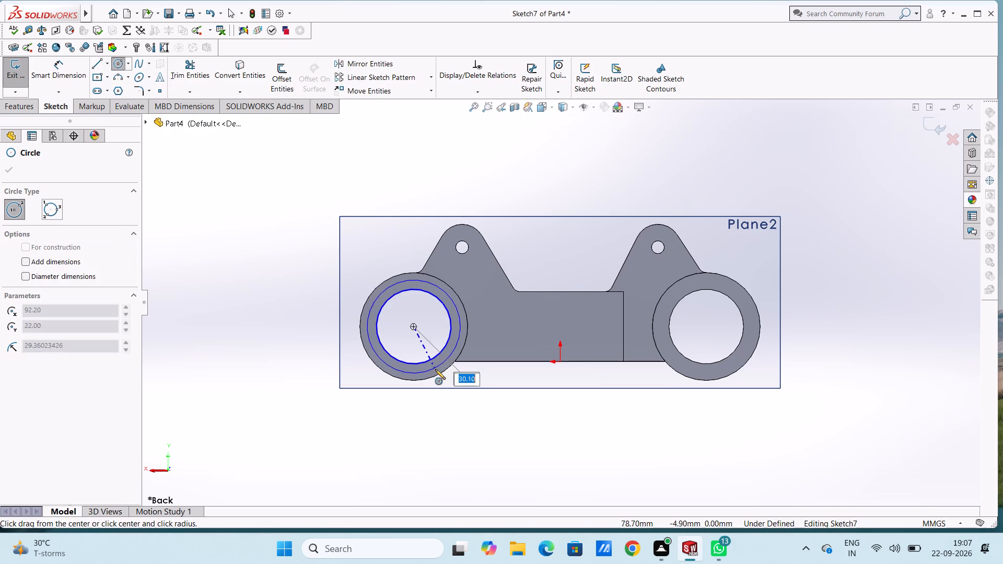
click(438, 374)
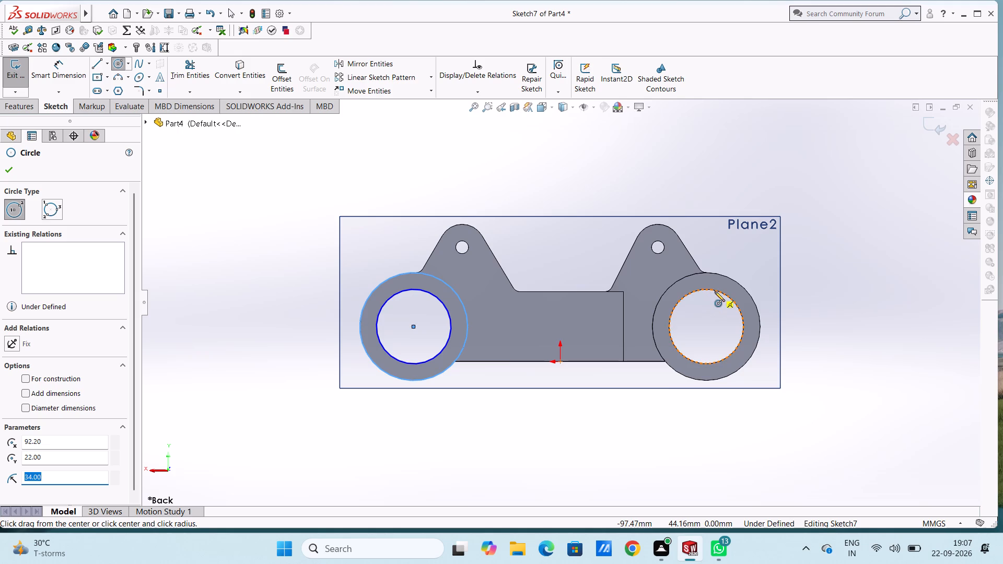
Sketch the same pair of concentric circles, radius 23.5 mm and 34 mm, matching the opposite ring.
click(706, 326)
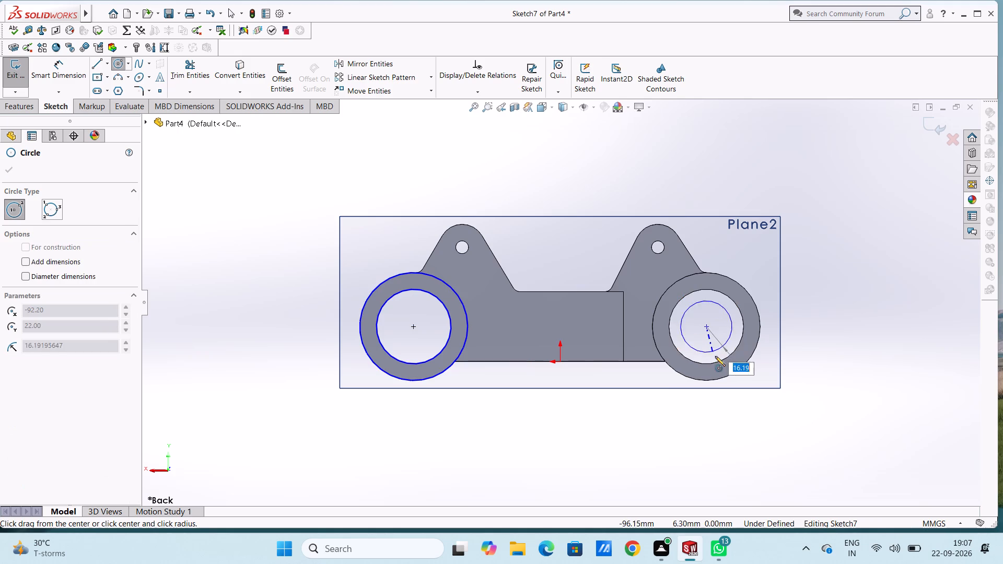
click(718, 361)
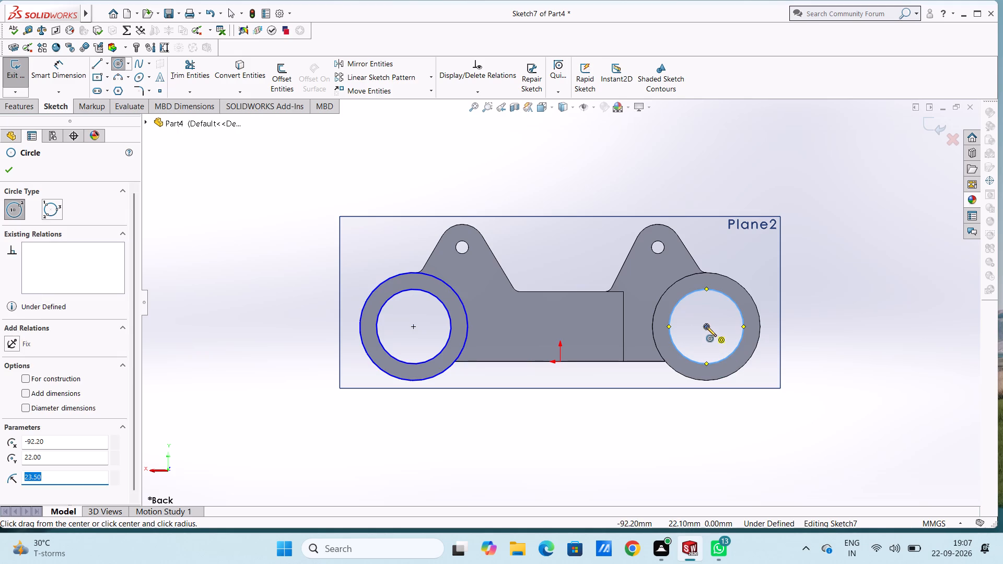
click(706, 326)
click(731, 374)
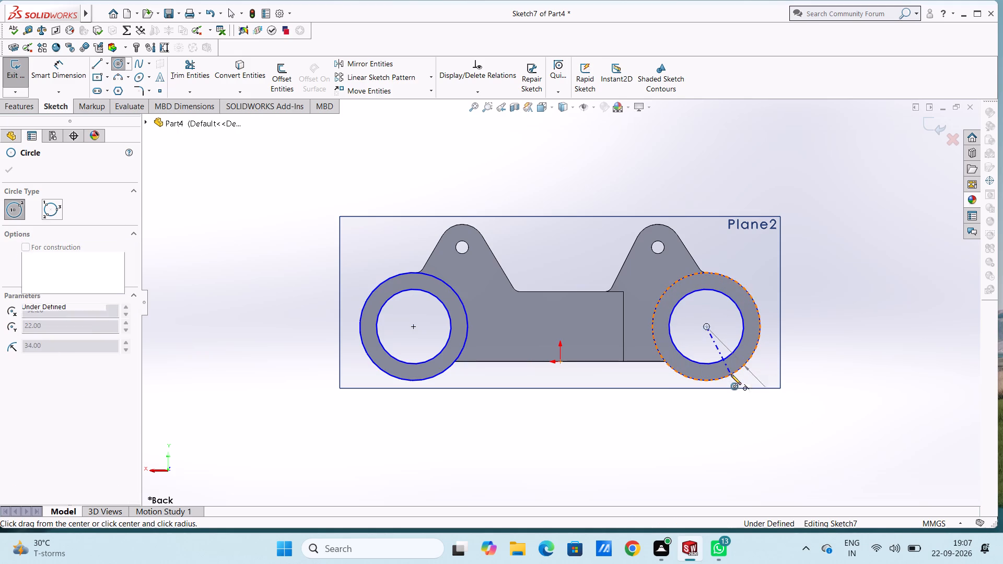
key(Escape)
key(Escape)
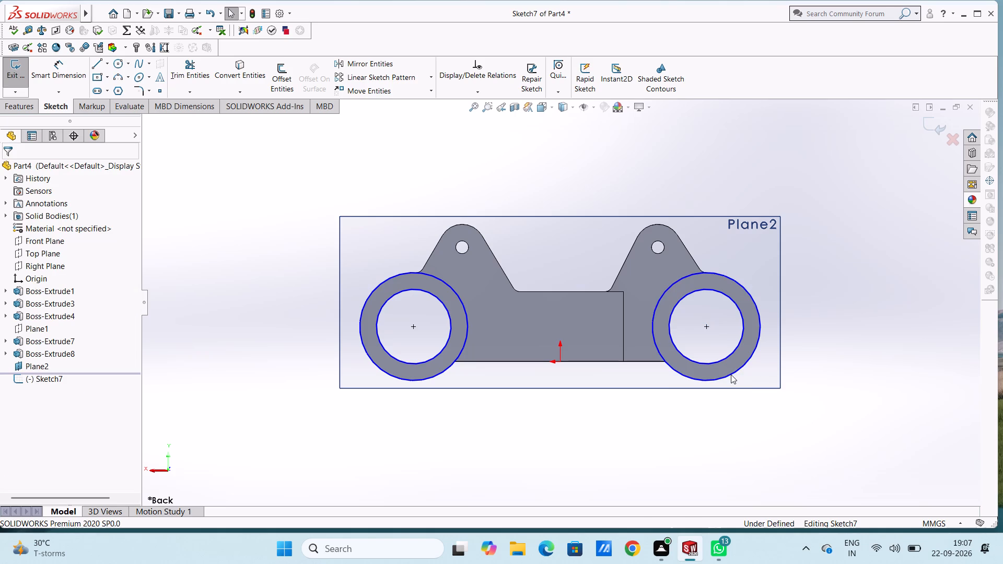
key(Escape)
Add diameter dimensions to the outer circles of both ring profiles, keeping their drawn sizes.
click(65, 77)
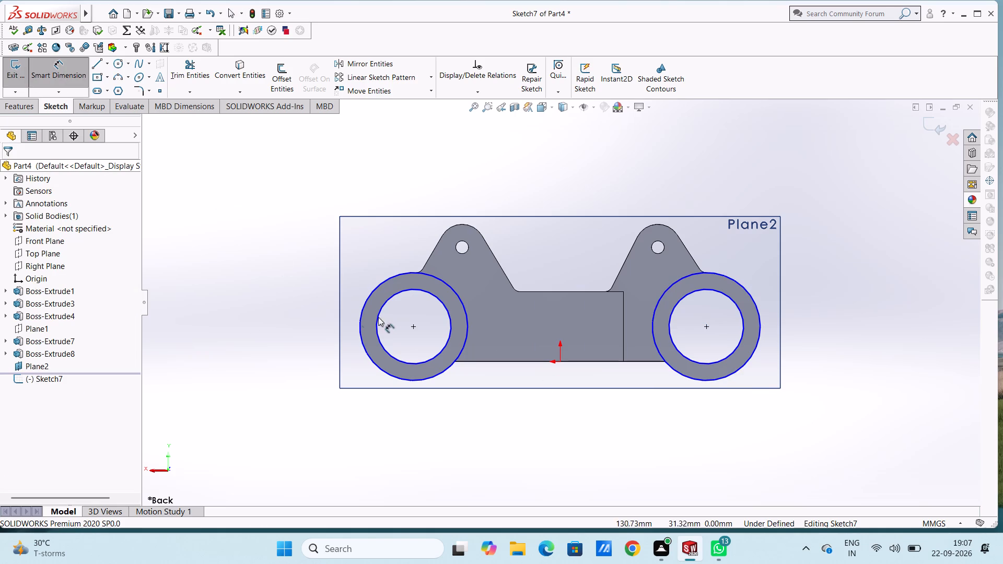
click(366, 307)
click(254, 240)
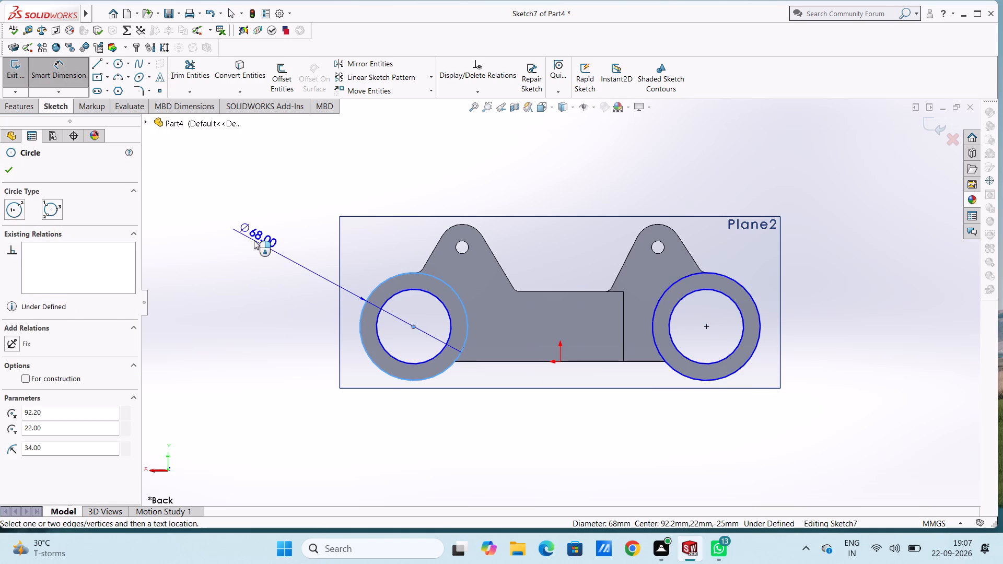
click(208, 226)
click(220, 180)
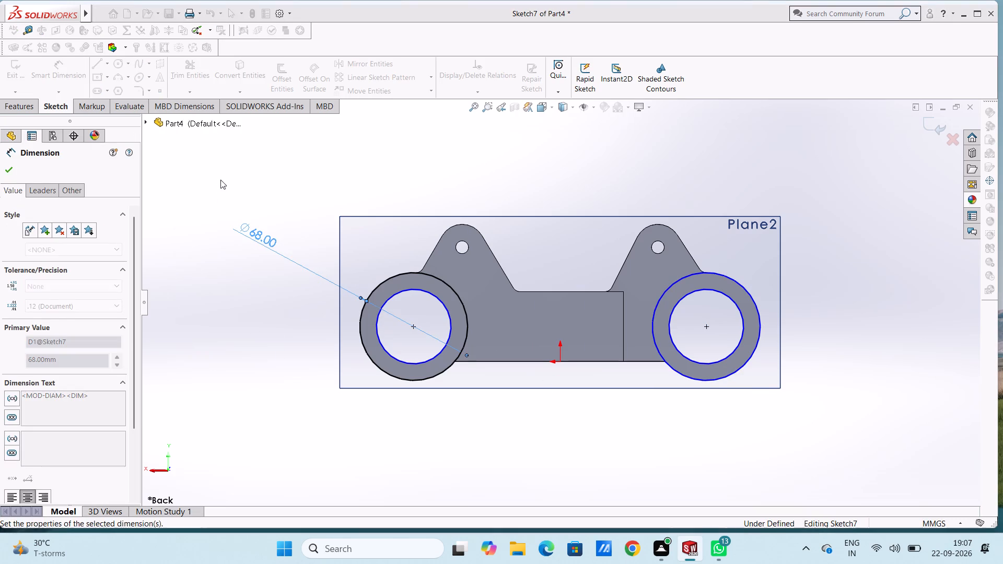
click(749, 296)
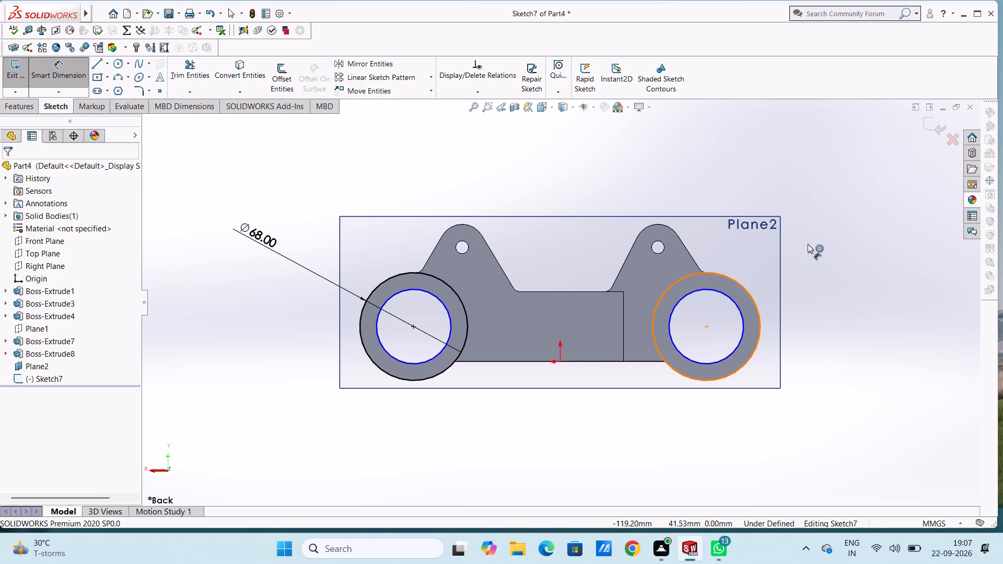
click(855, 216)
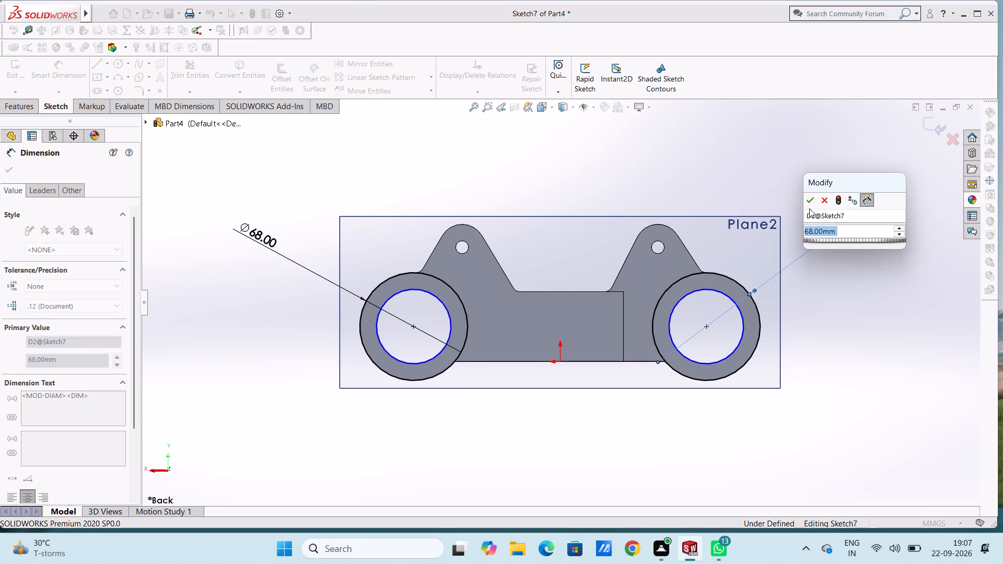
click(808, 206)
click(789, 189)
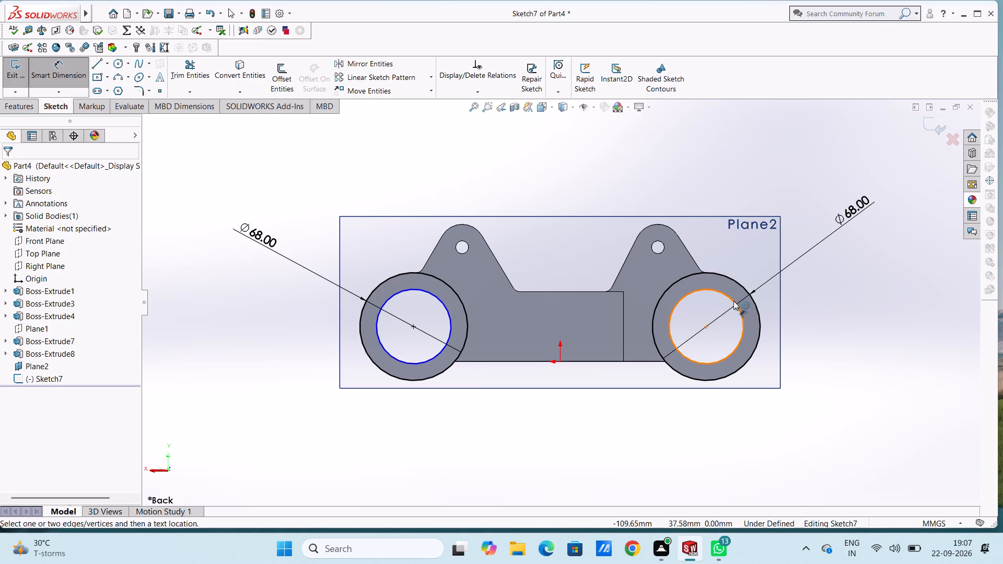
Add diameter dimensions to the inner circles of both ring profiles, keeping their drawn sizes.
click(733, 301)
click(789, 168)
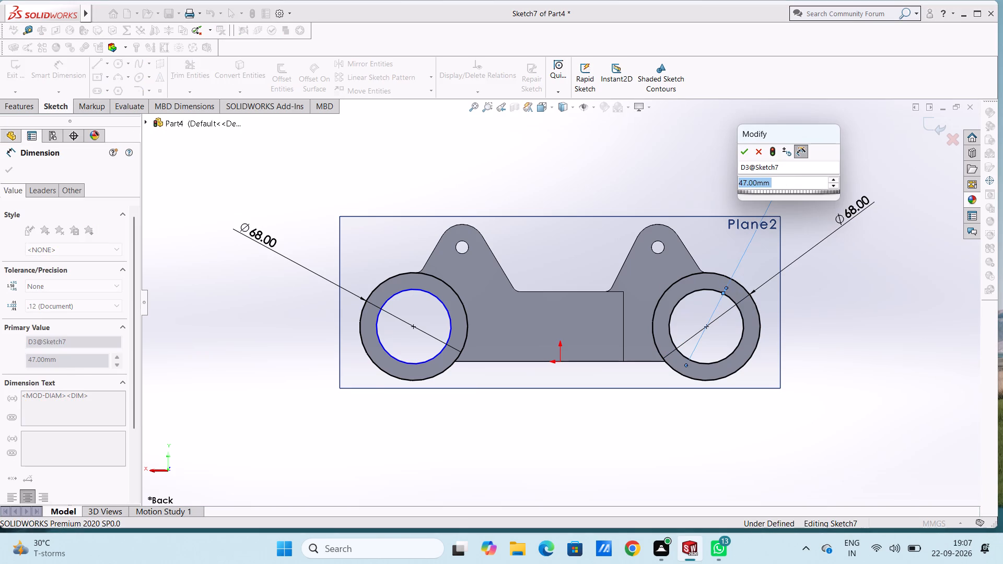
click(742, 152)
click(714, 168)
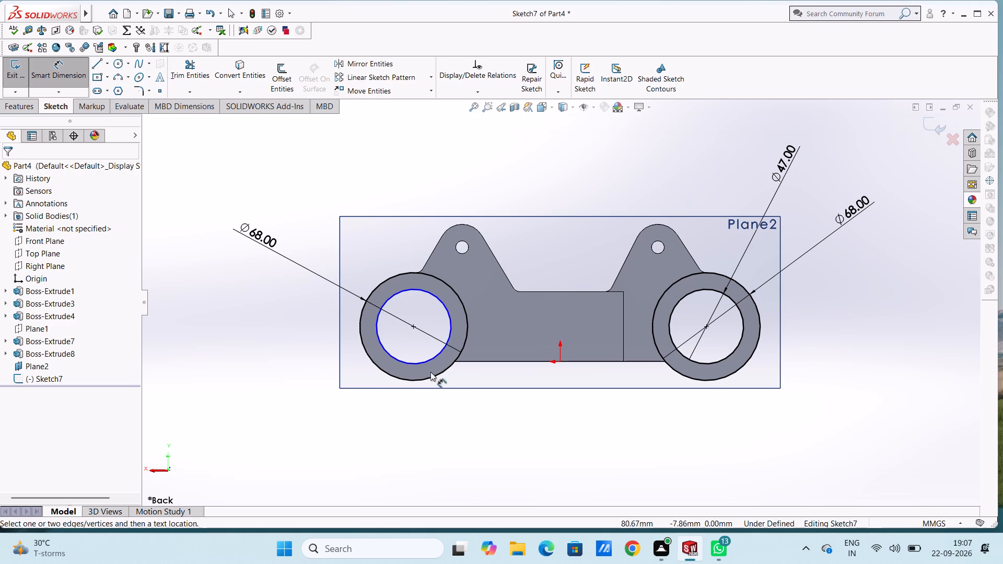
click(428, 364)
click(314, 441)
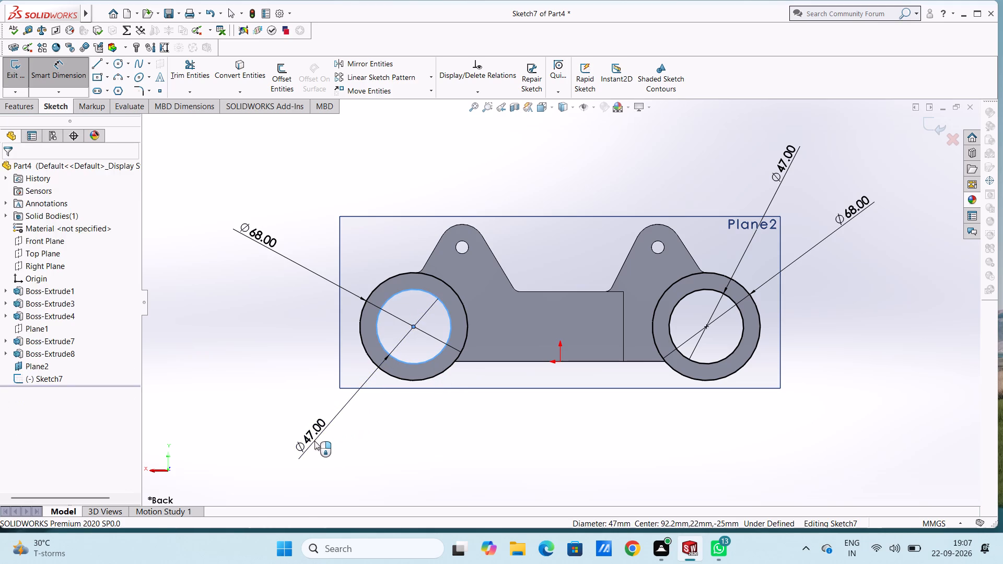
click(266, 421)
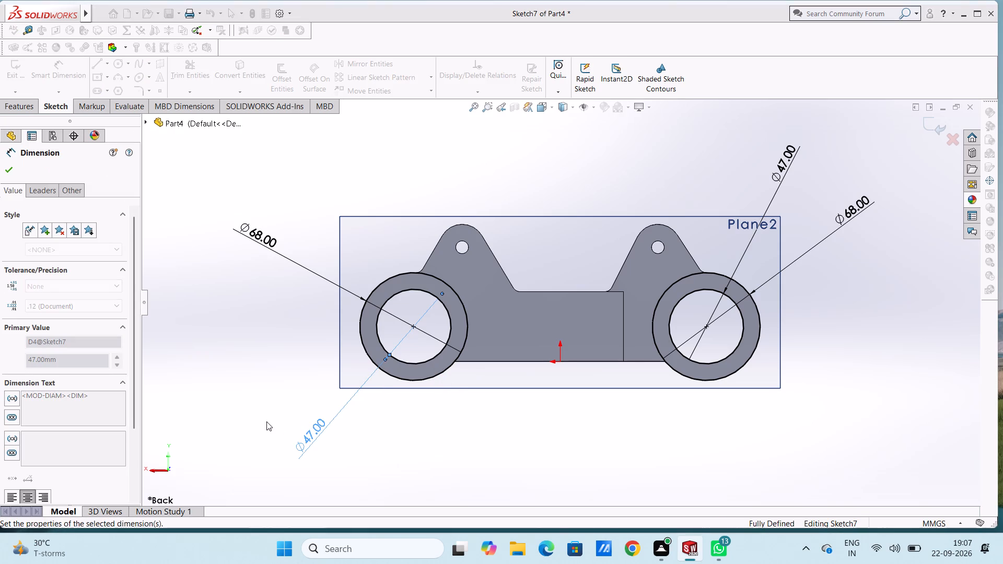
key(Escape)
key(Escape)
Extrude both ring profiles as a mid-plane boss 17 mm deep with the result merged.
scroll(266, 421, up, 1)
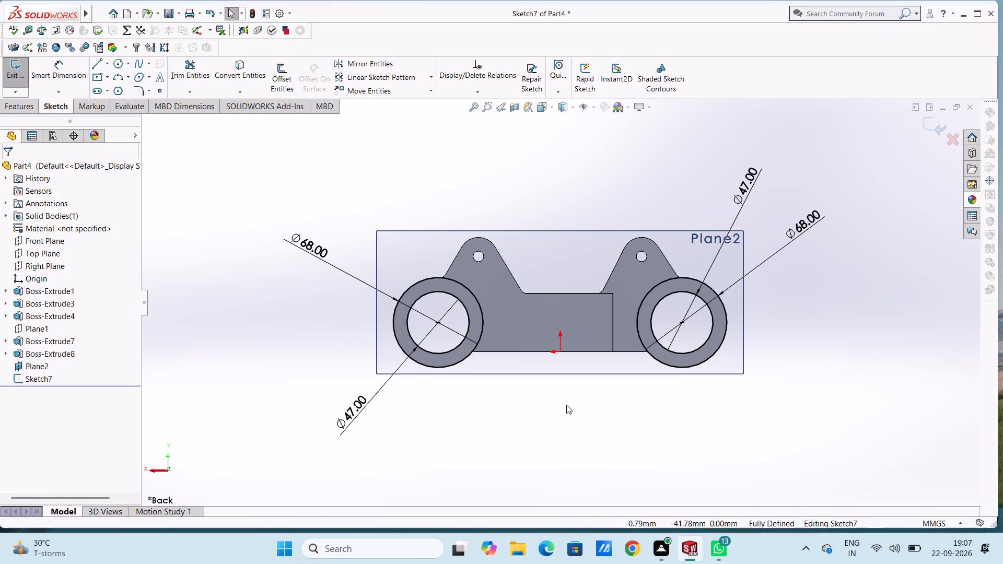
middle_drag(593, 388, 565, 456)
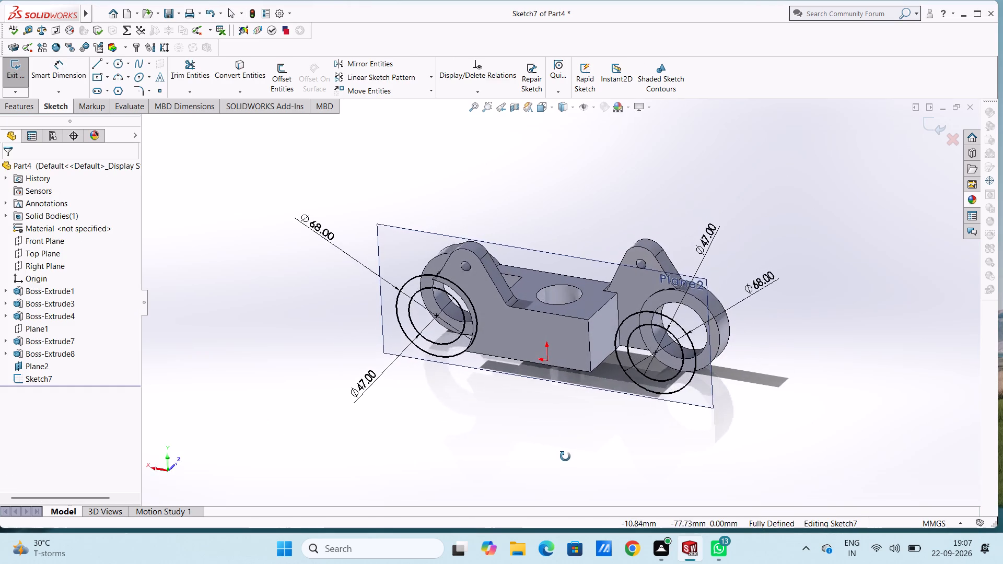
middle_drag(565, 456, 565, 457)
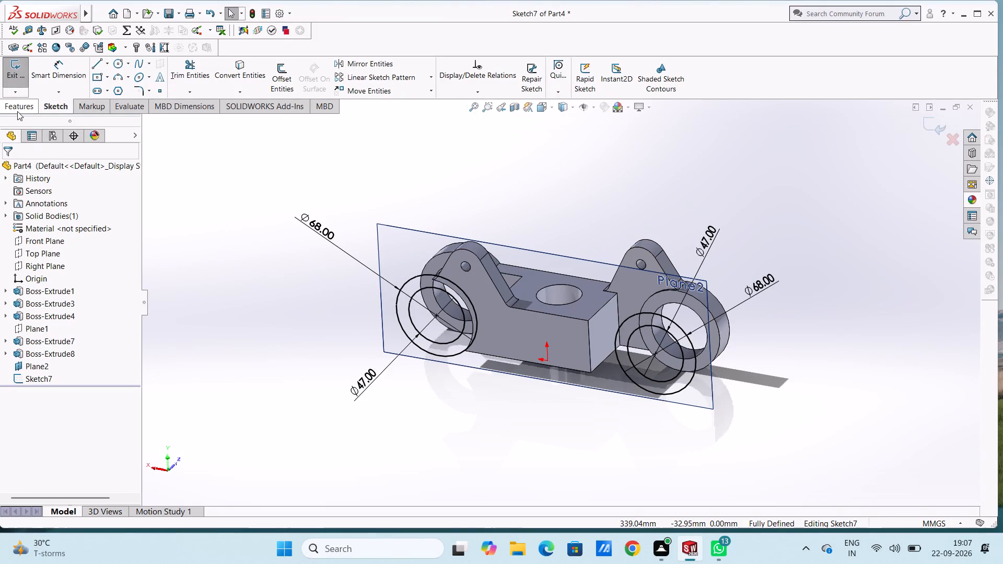
click(17, 111)
click(25, 80)
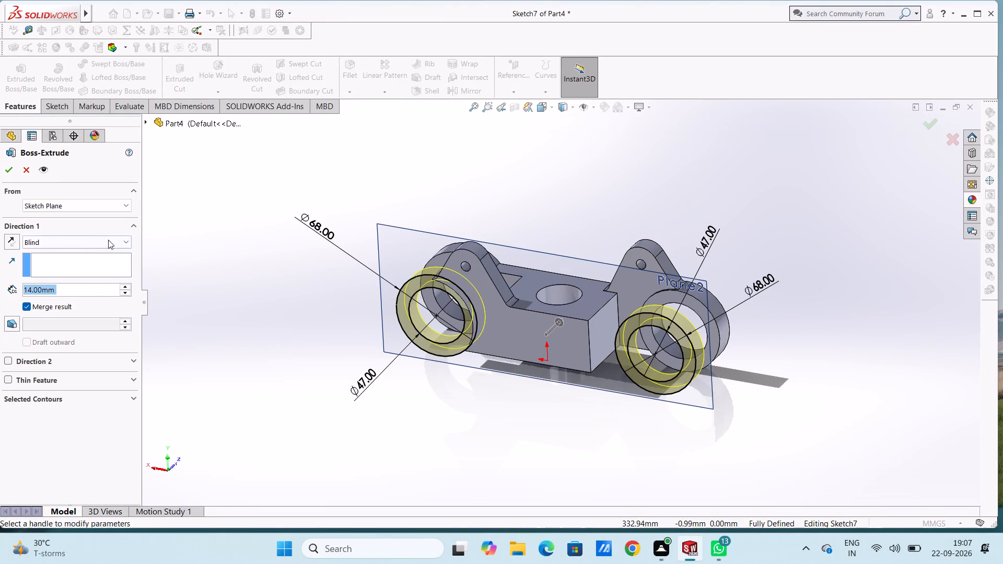
click(110, 239)
click(92, 314)
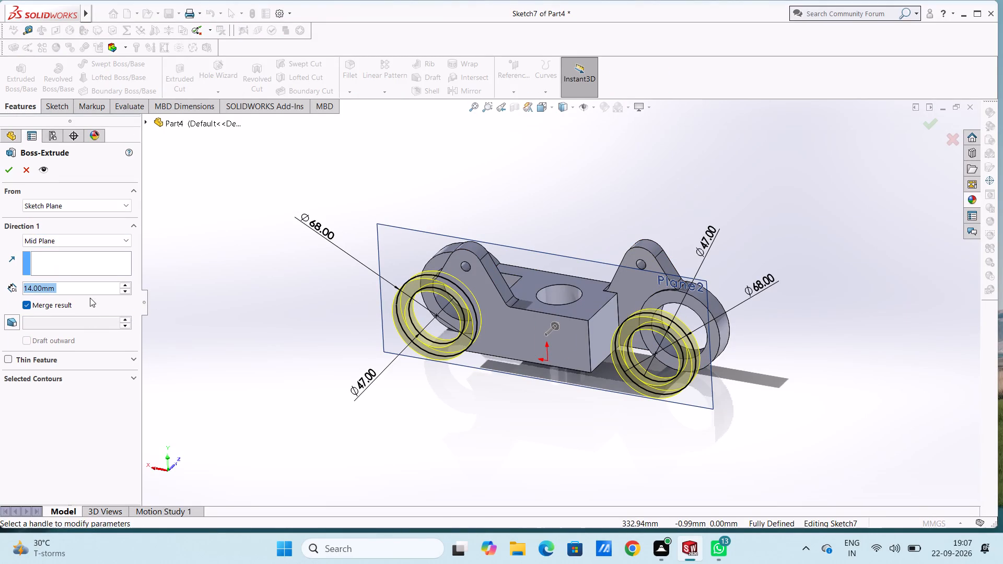
text(17)
key(Return)
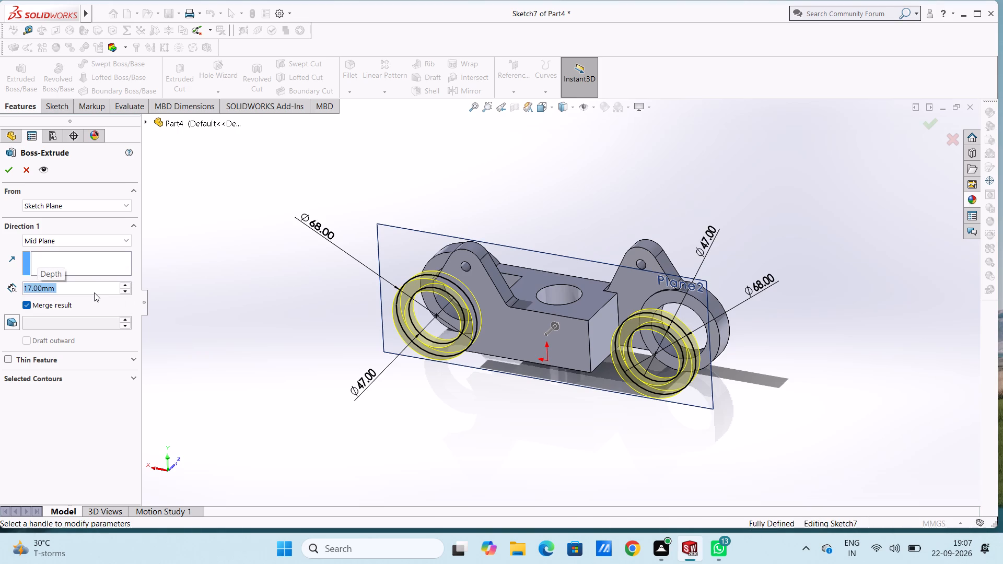
click(4, 170)
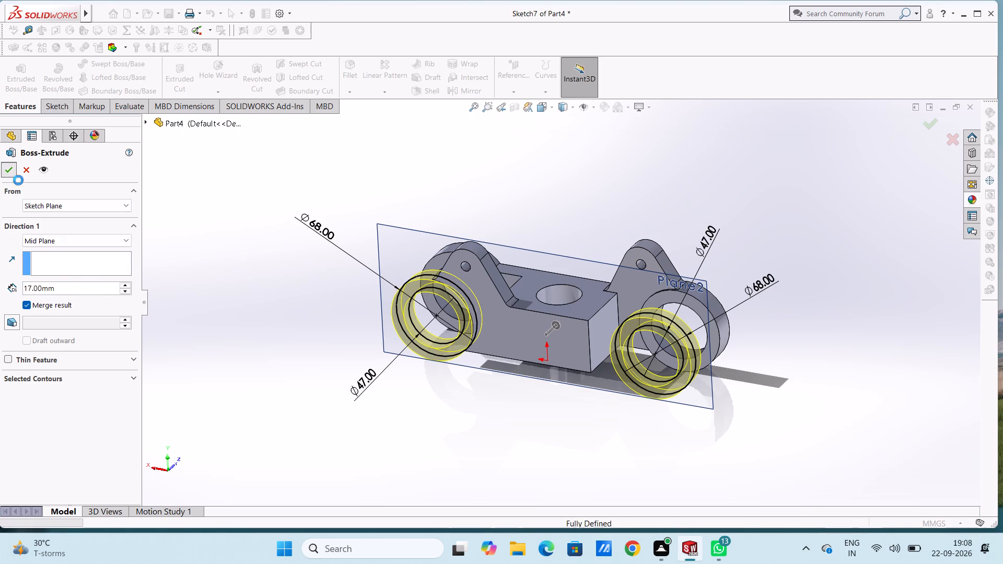
click(250, 277)
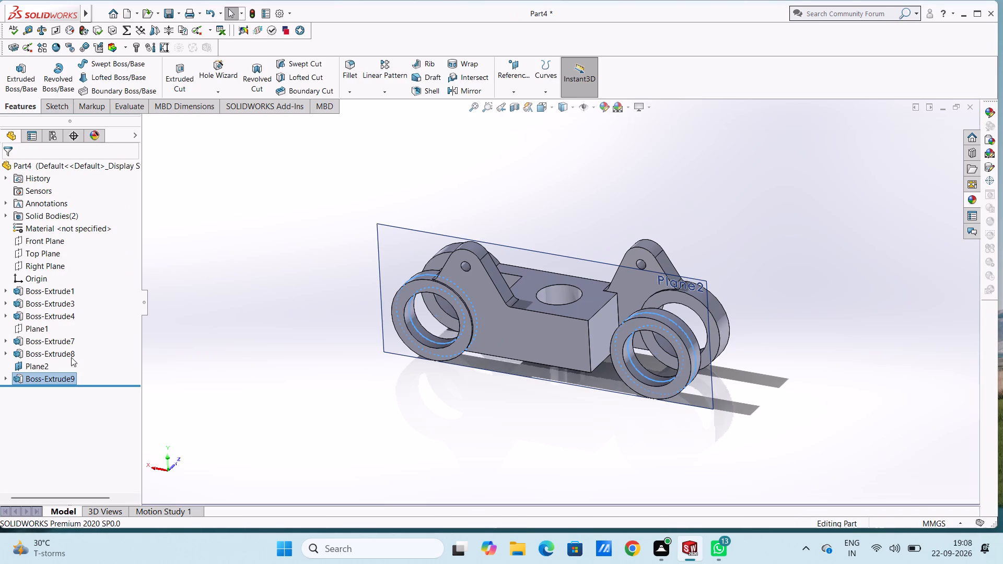
Hide the offset reference plane Plane2.
click(42, 368)
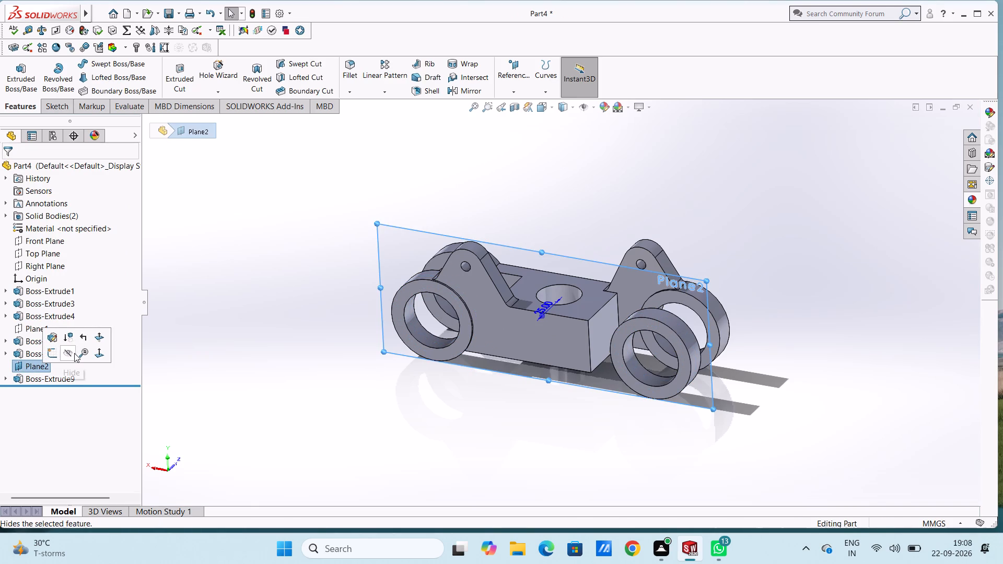
click(72, 352)
click(253, 347)
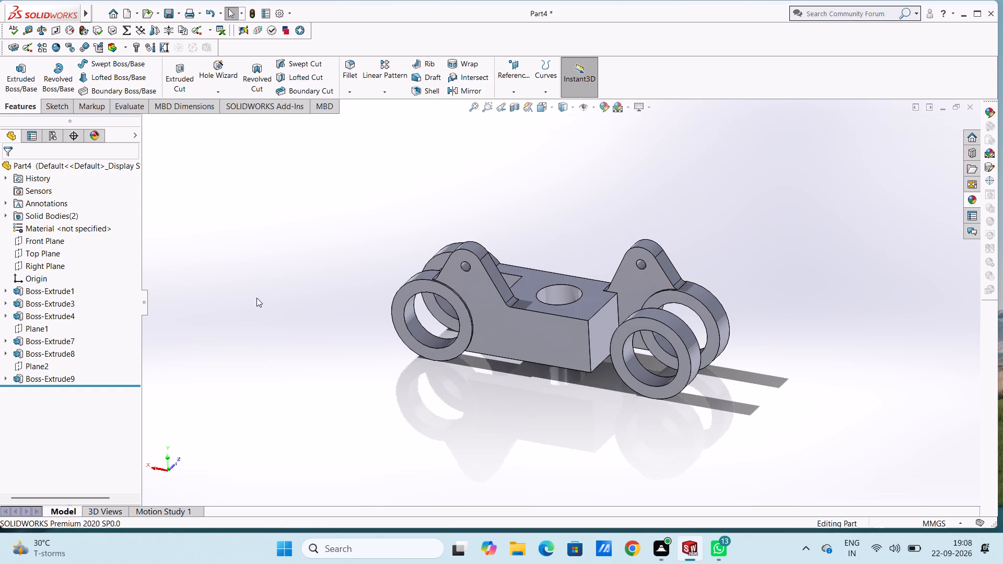
On the block's back face, sketch a closed rectangle about 28 by 44 mm from the block's end edge into the unattached ring.
scroll(275, 288, up, 1)
middle_drag(274, 296, 302, 343)
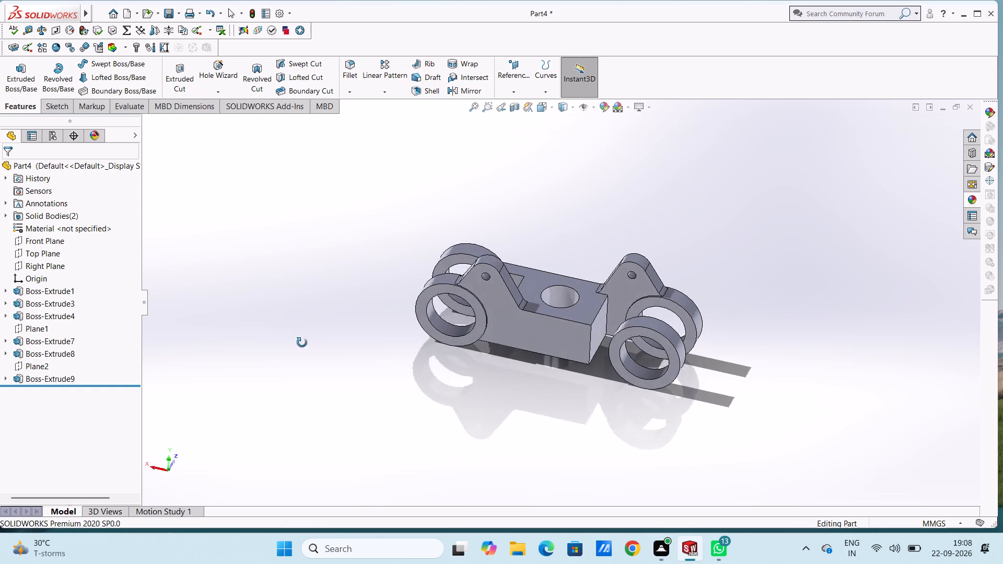
middle_drag(302, 343, 322, 369)
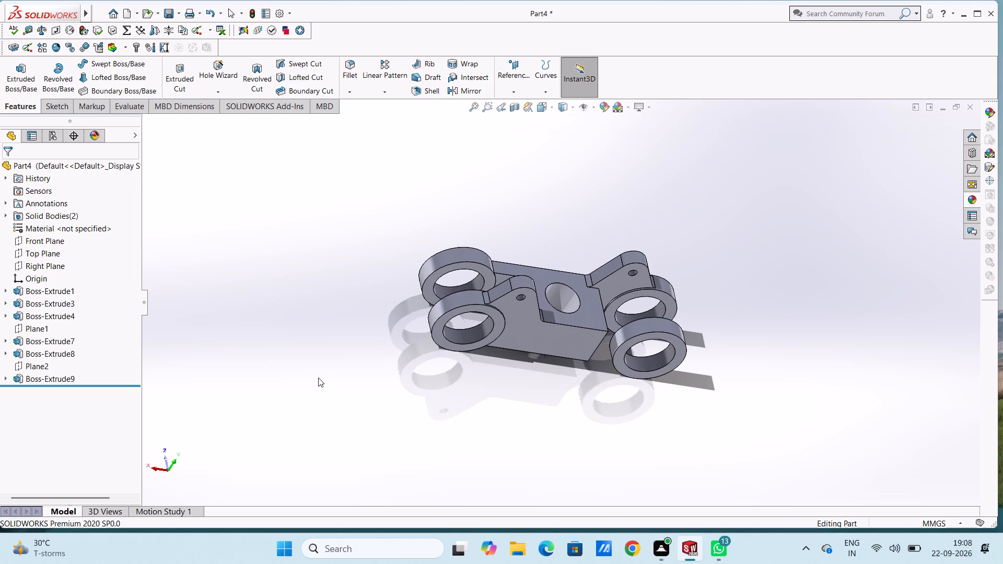
key(ctrl+4)
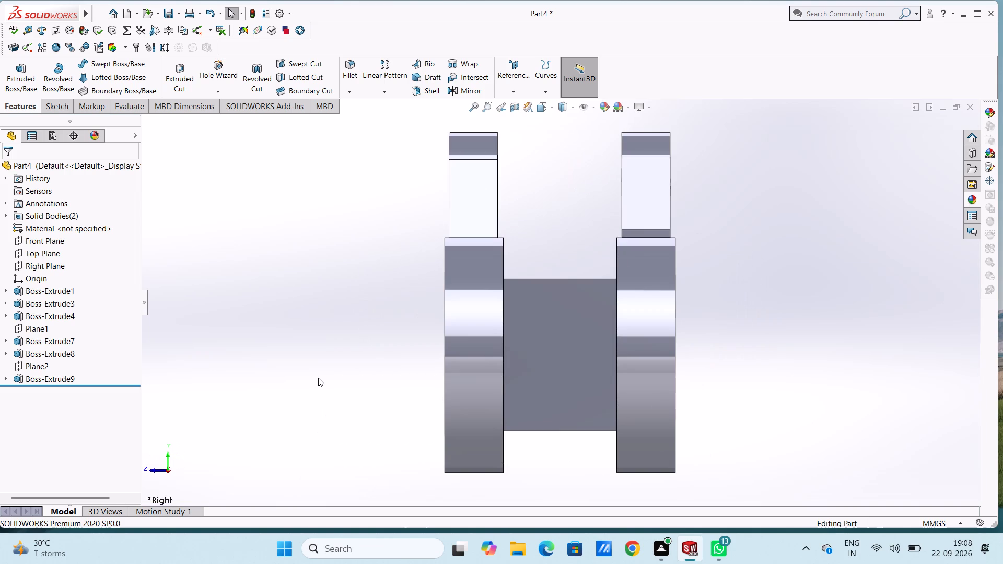
key(ctrl+3)
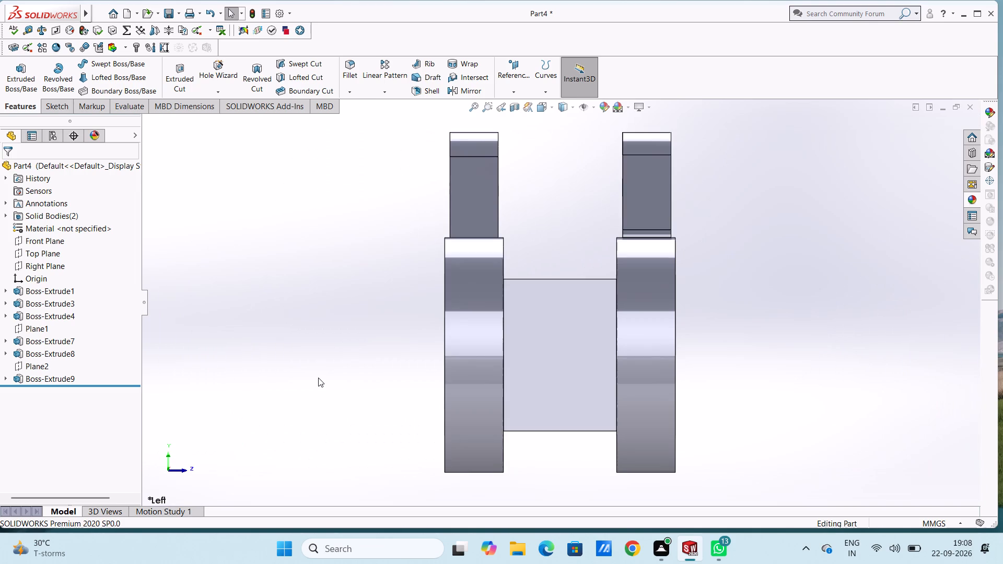
key(ctrl+2)
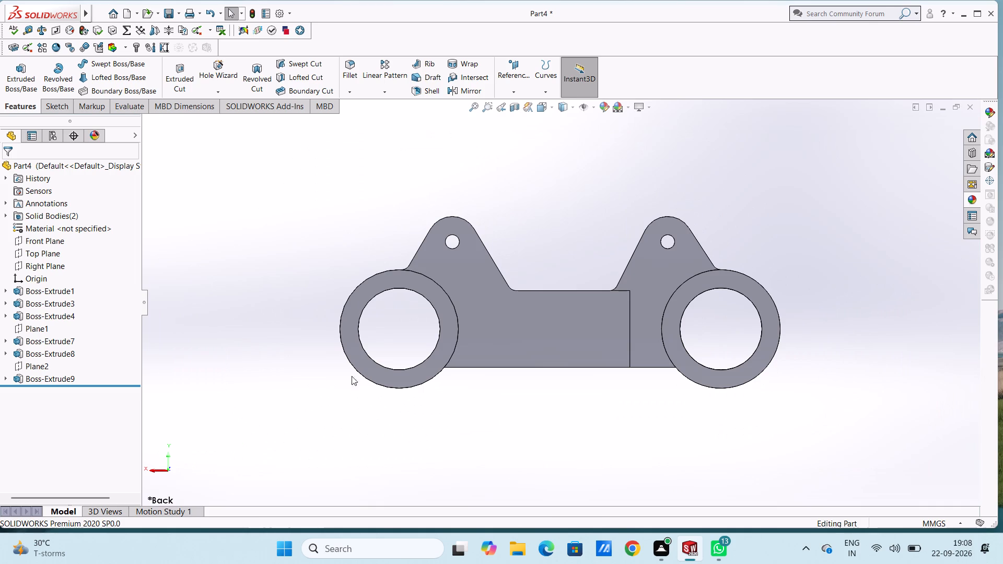
click(582, 333)
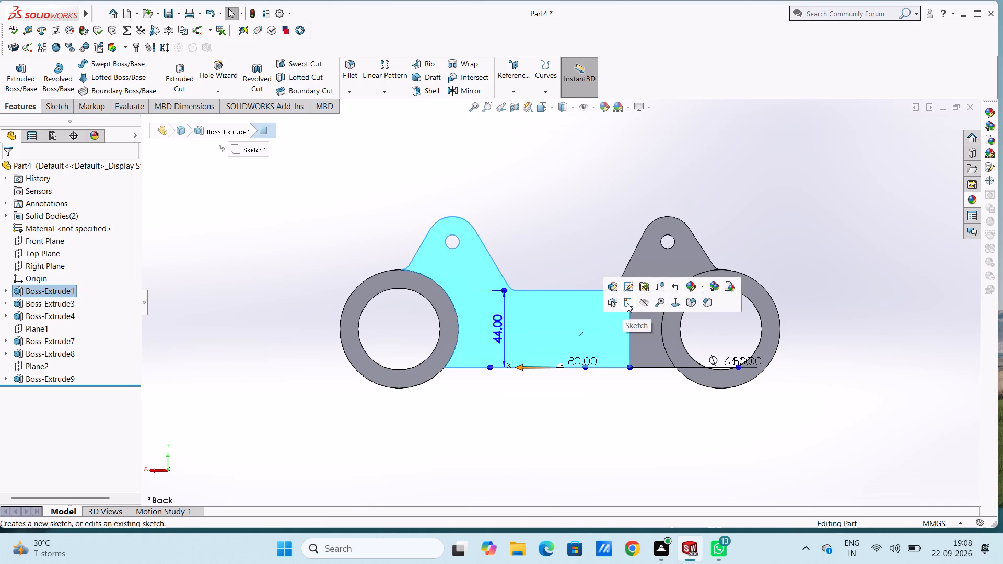
click(627, 302)
click(573, 248)
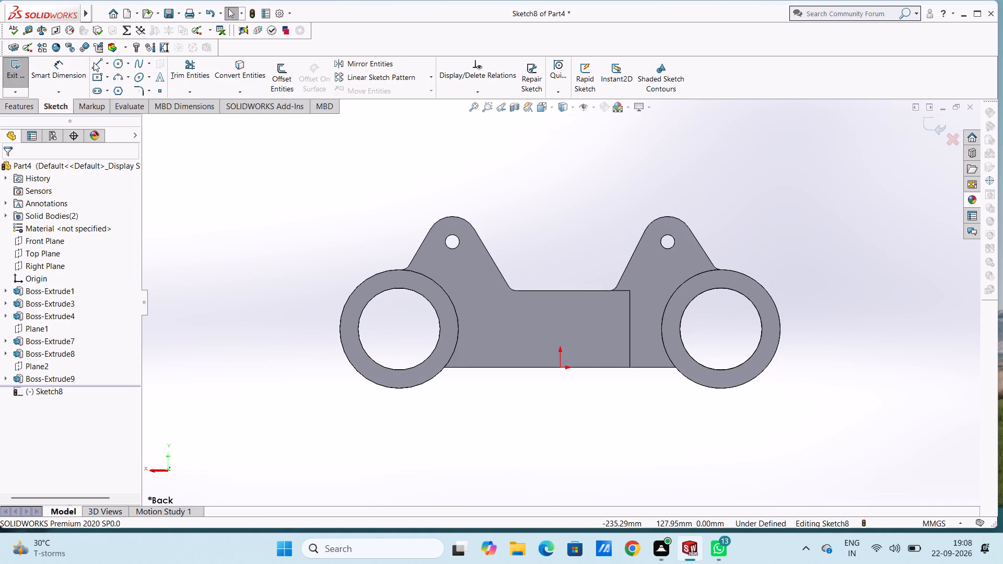
click(95, 62)
click(629, 291)
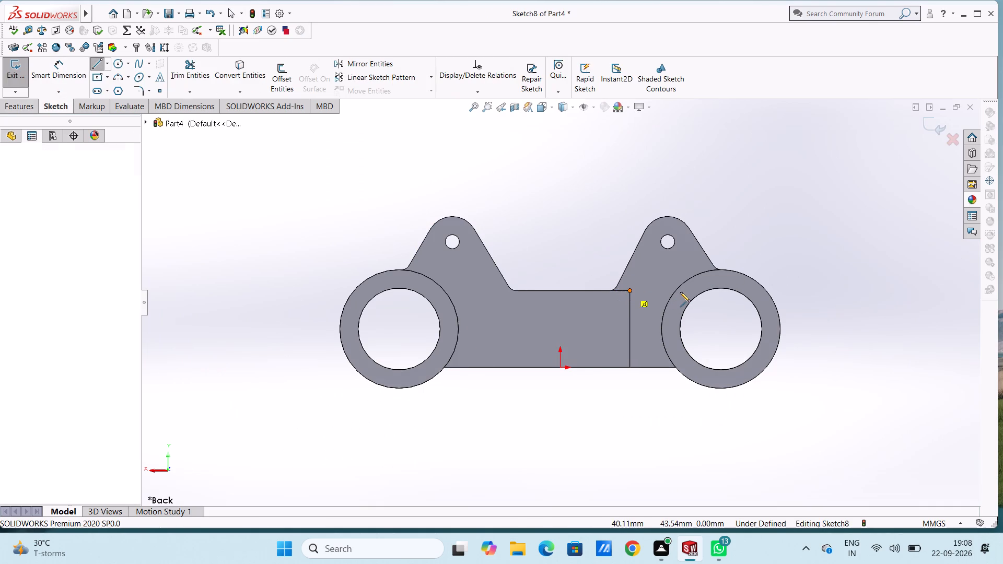
click(679, 292)
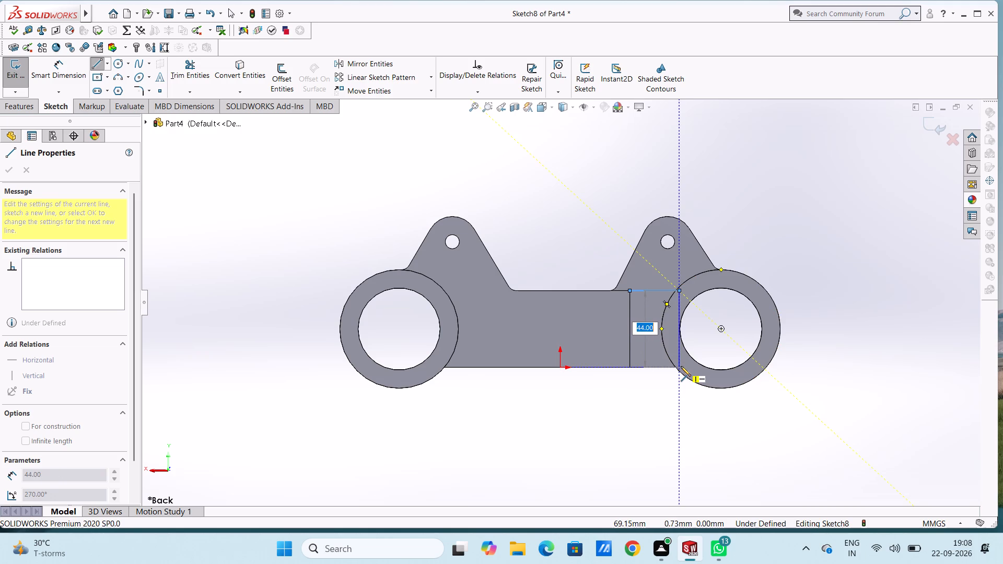
click(681, 366)
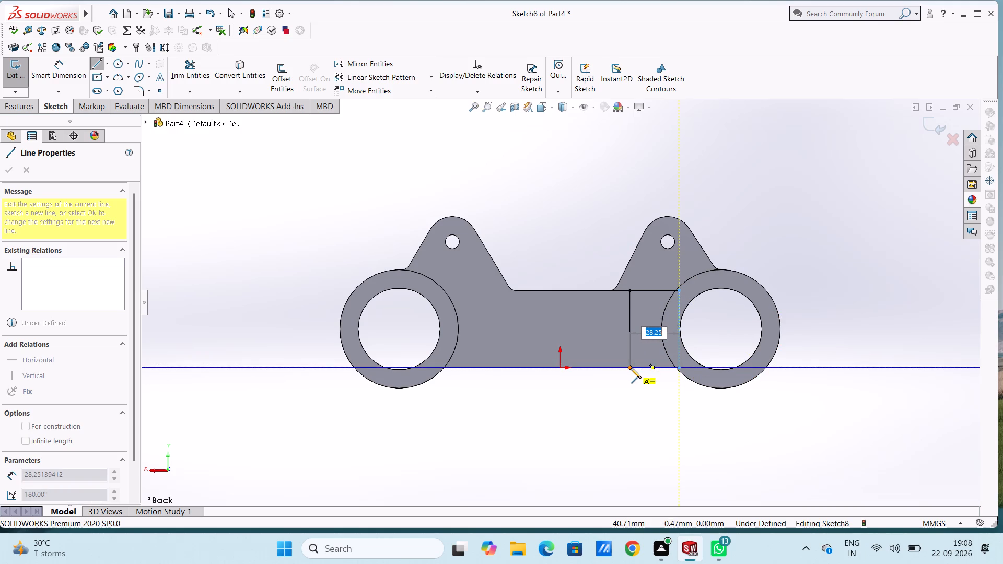
click(631, 368)
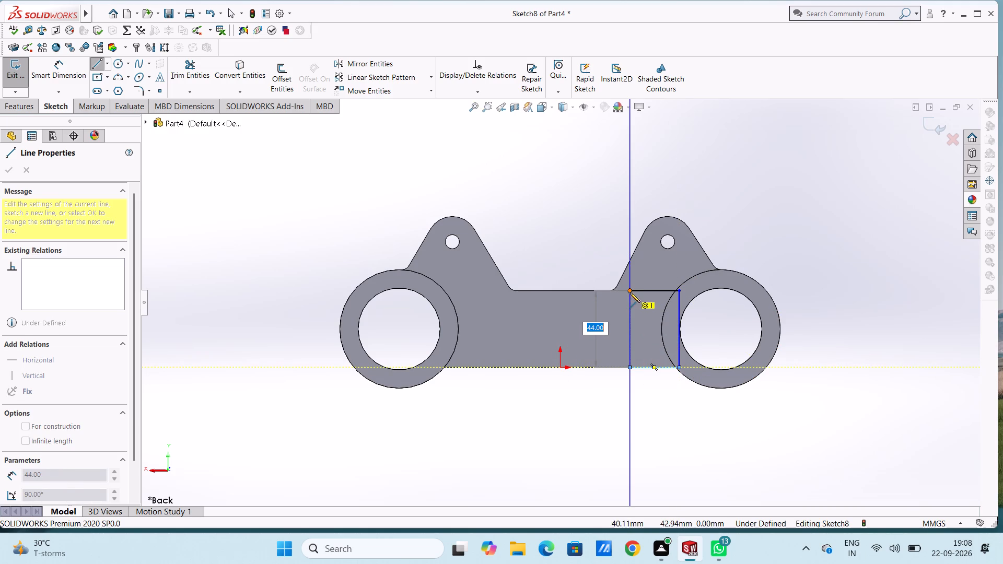
click(630, 292)
key(Escape)
key(Escape)
key(Escape)
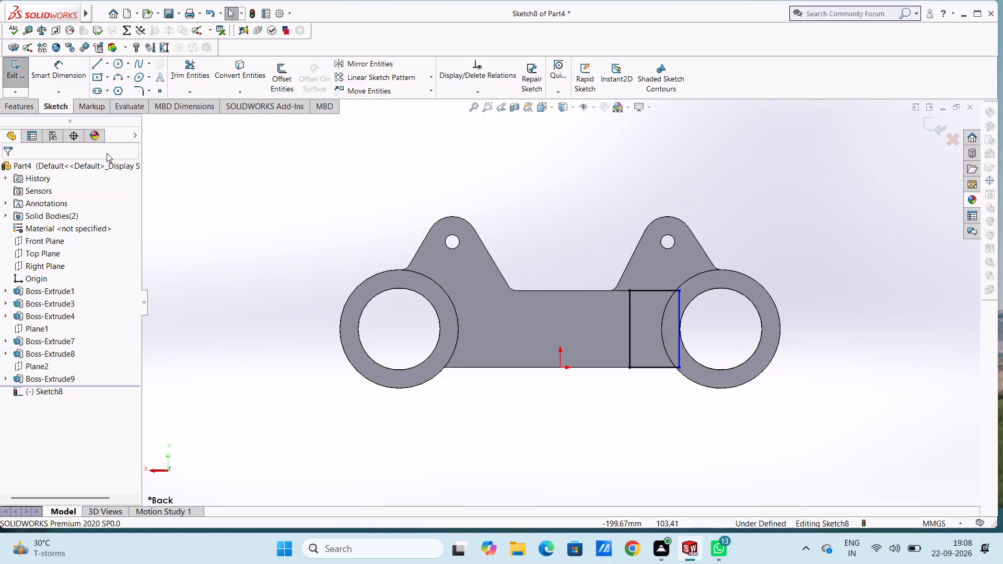
Dimension the horizontal width of the new rectangle, keeping its drawn size.
click(48, 67)
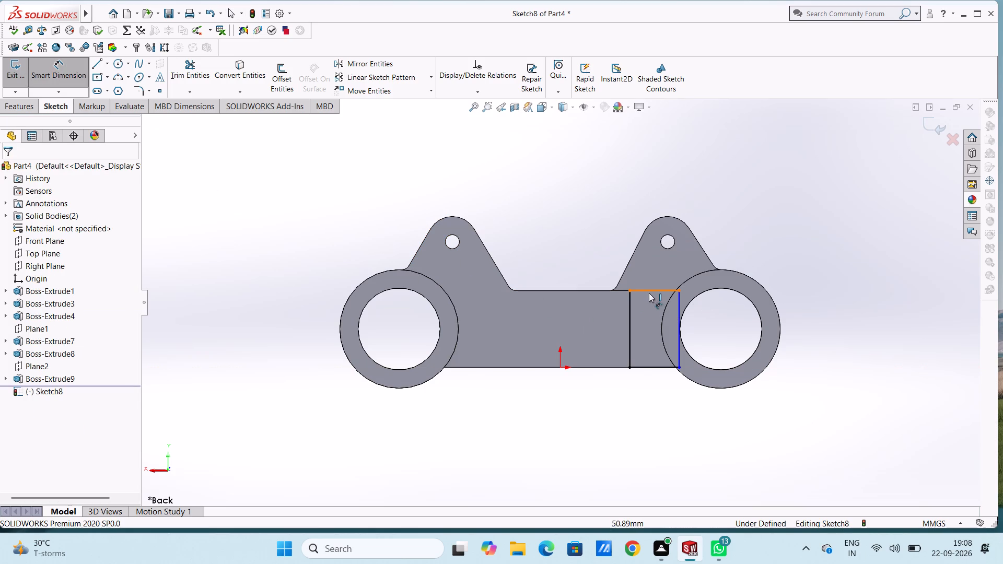
click(649, 290)
click(641, 171)
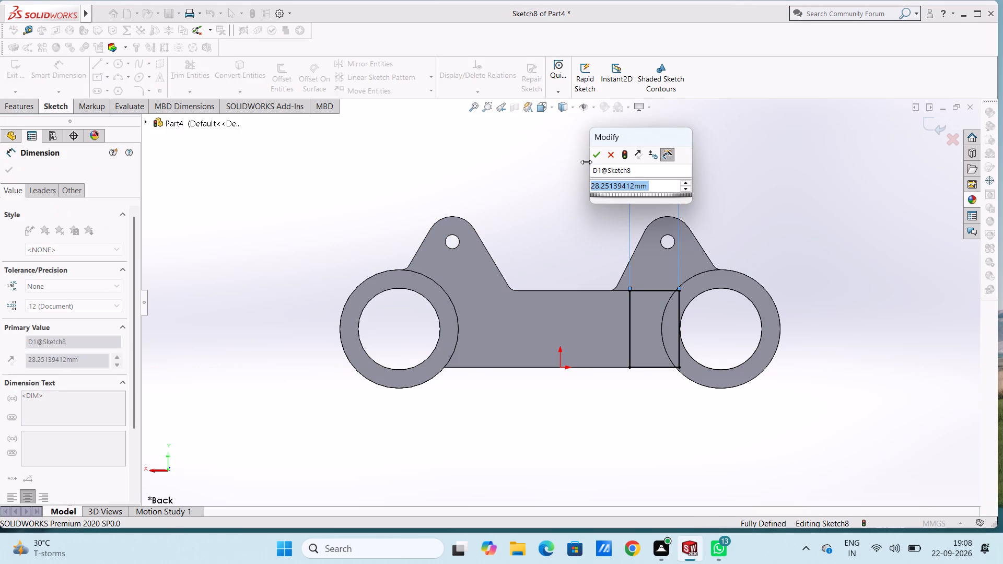
click(594, 159)
key(Escape)
key(Escape)
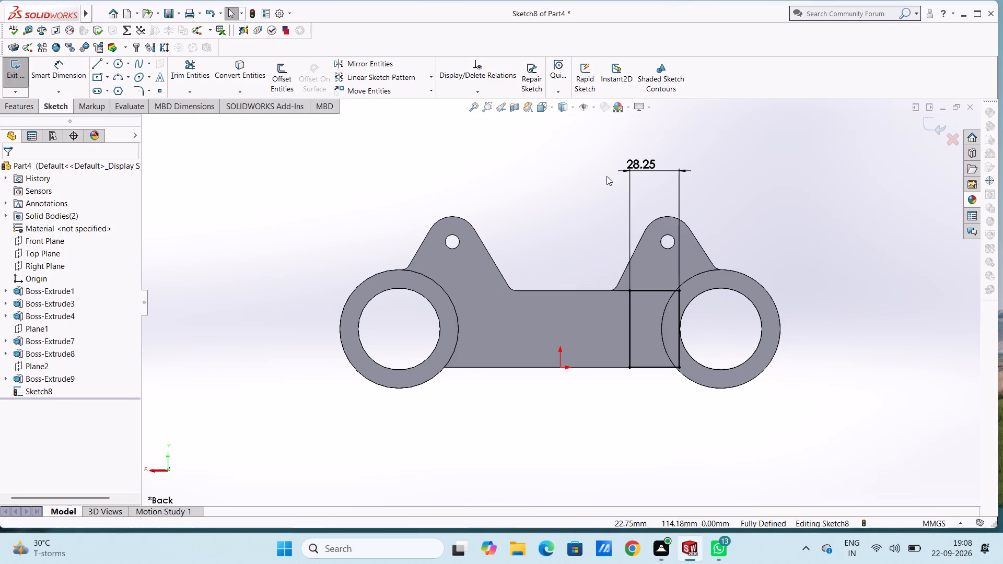
Extrude the bridging rectangle as a blind boss 14 mm deep, reversed inward alongside the ring, with the result merged.
middle_drag(761, 181, 737, 398)
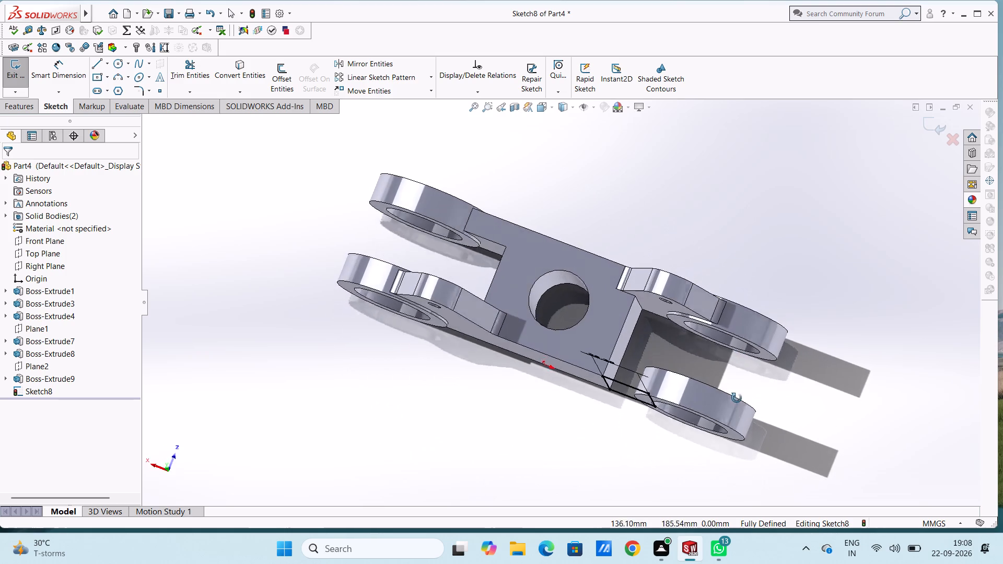
middle_drag(737, 398, 740, 416)
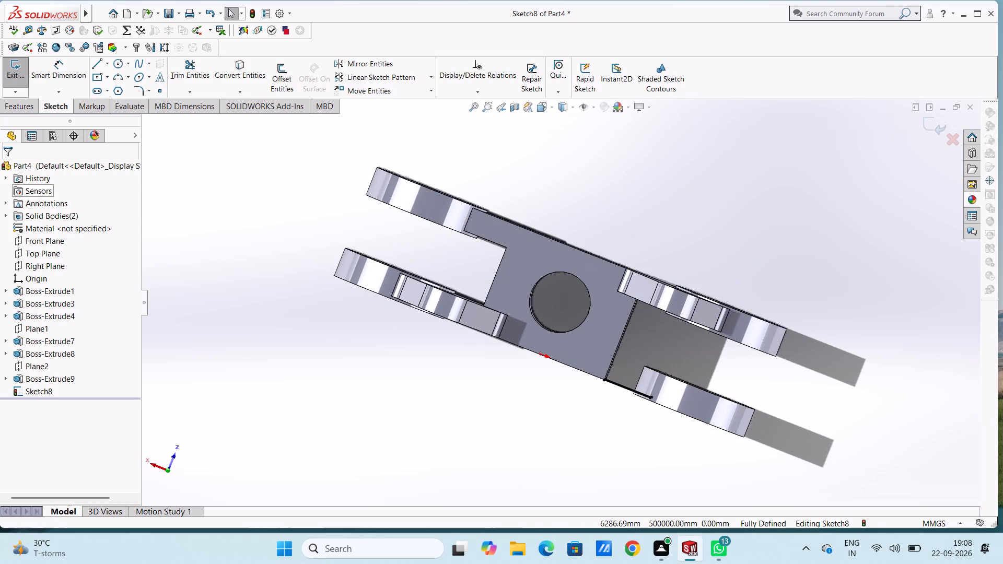
click(16, 106)
click(19, 78)
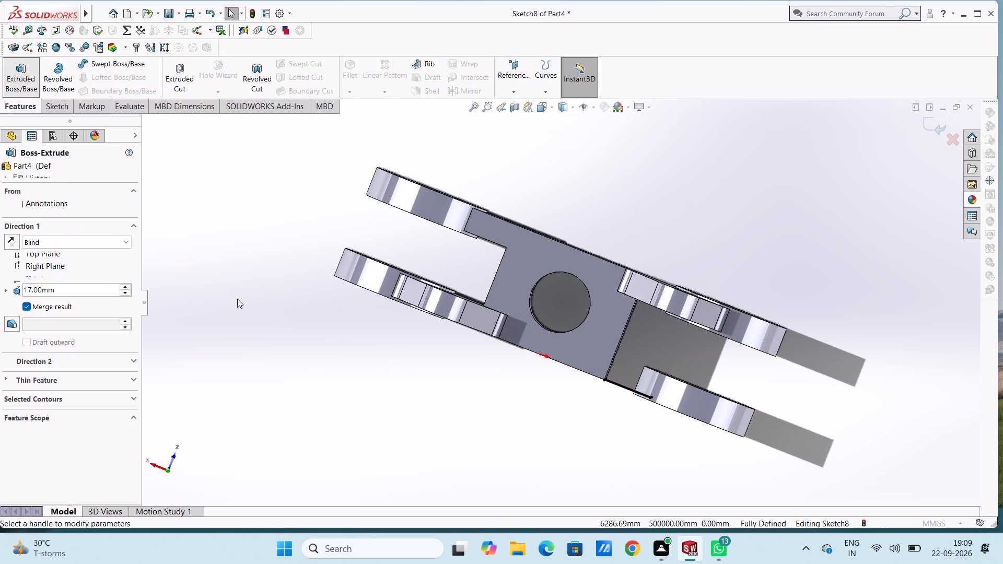
click(5, 240)
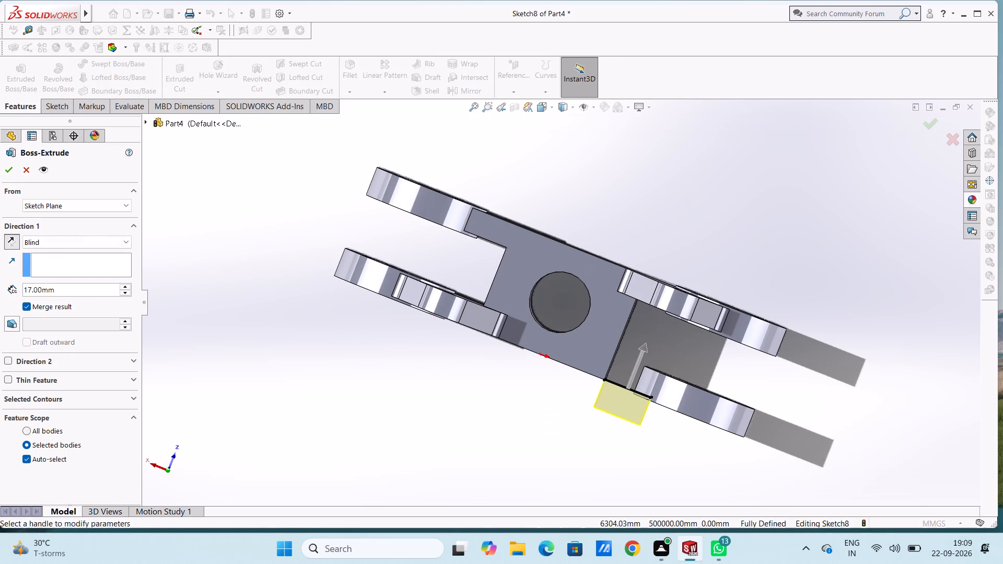
double_click(74, 291)
text(14)
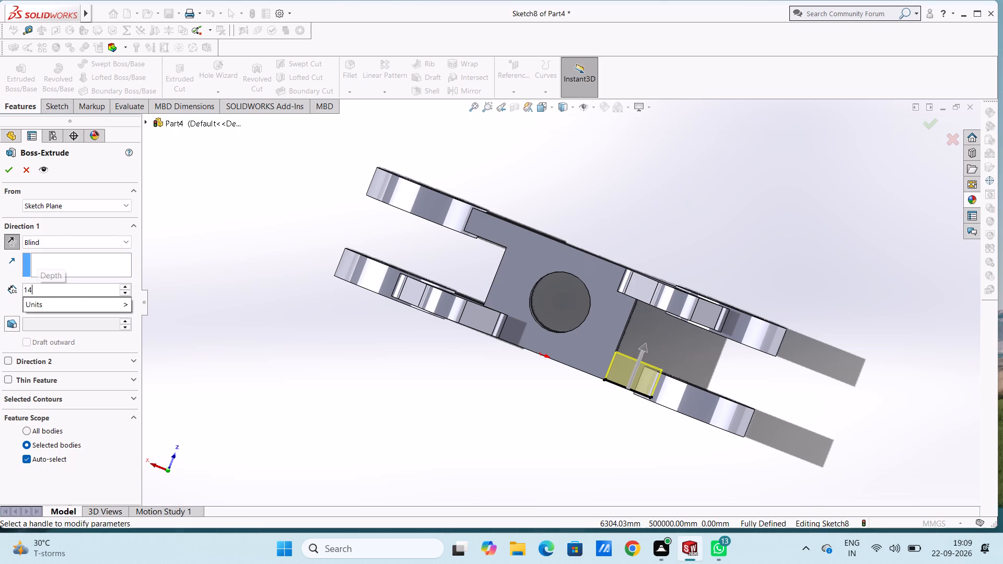
key(Return)
click(11, 171)
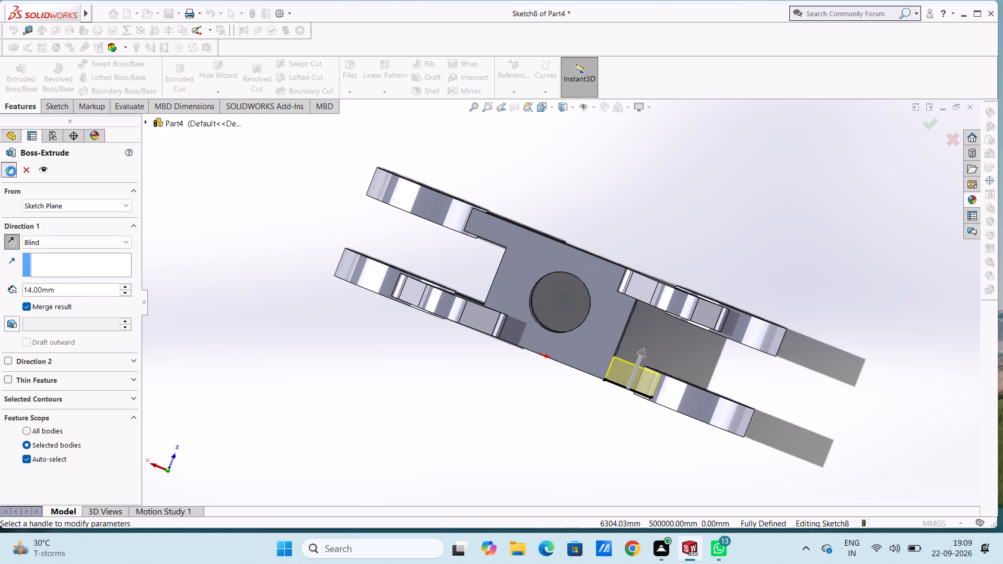
click(201, 237)
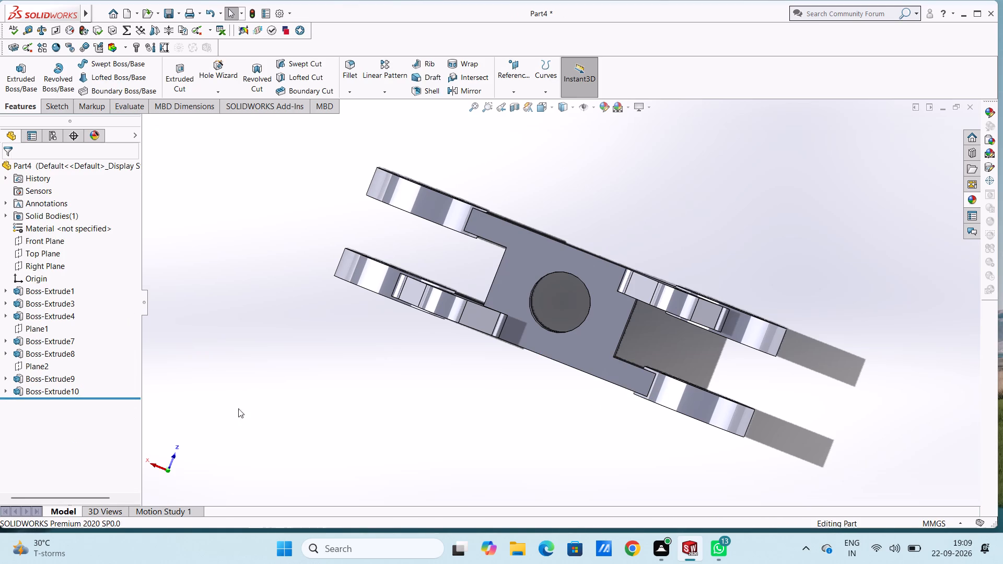
On the block's back face, sketch a circle of 3.5 mm radius centred 22 mm directly above the origin.
middle_drag(250, 424, 229, 332)
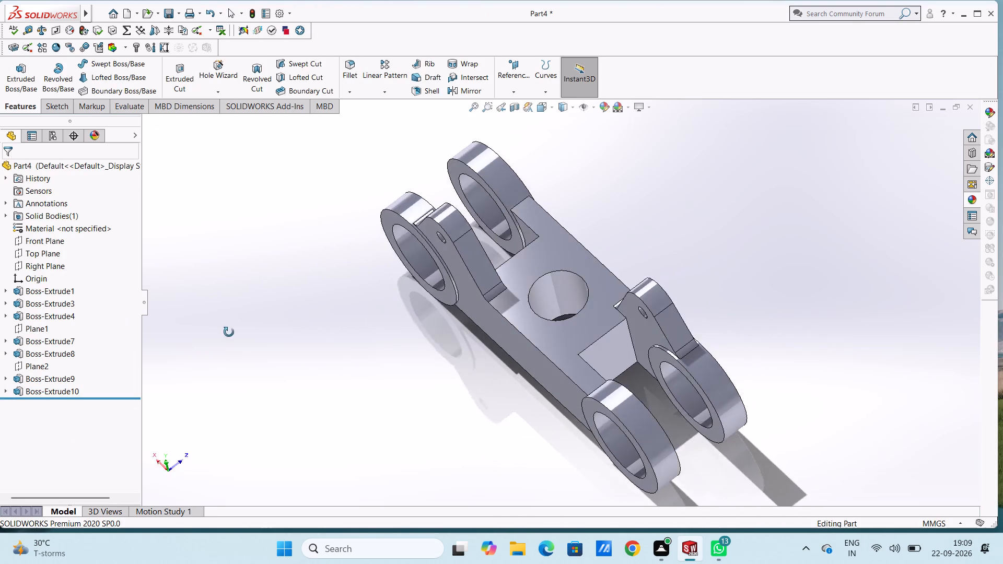
middle_drag(229, 332, 250, 369)
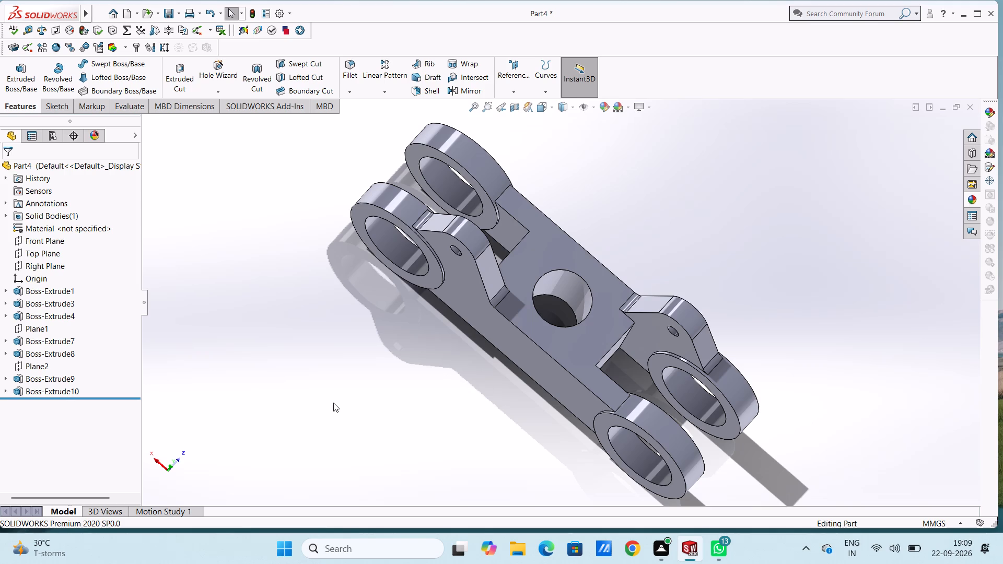
key(ctrl+2)
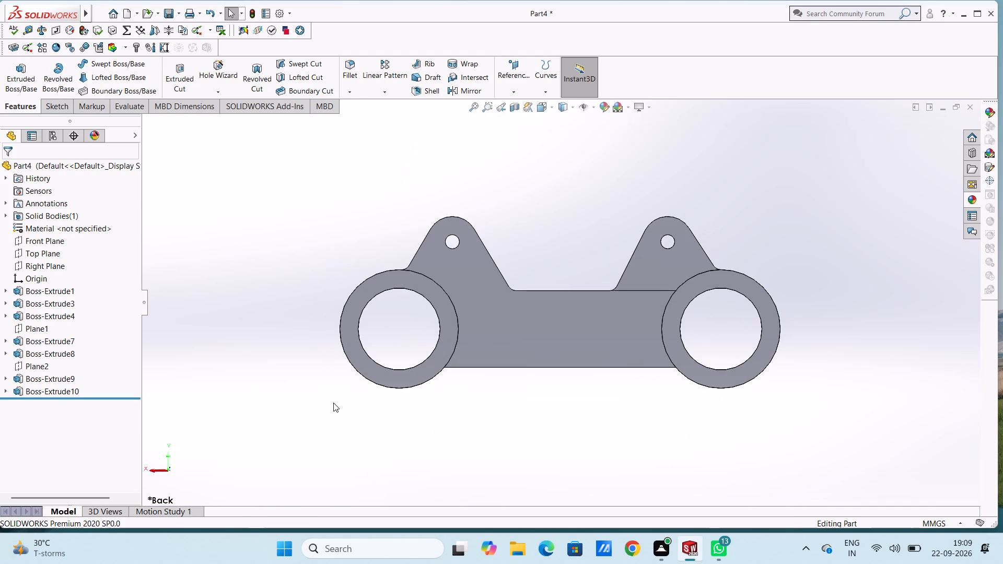
click(545, 323)
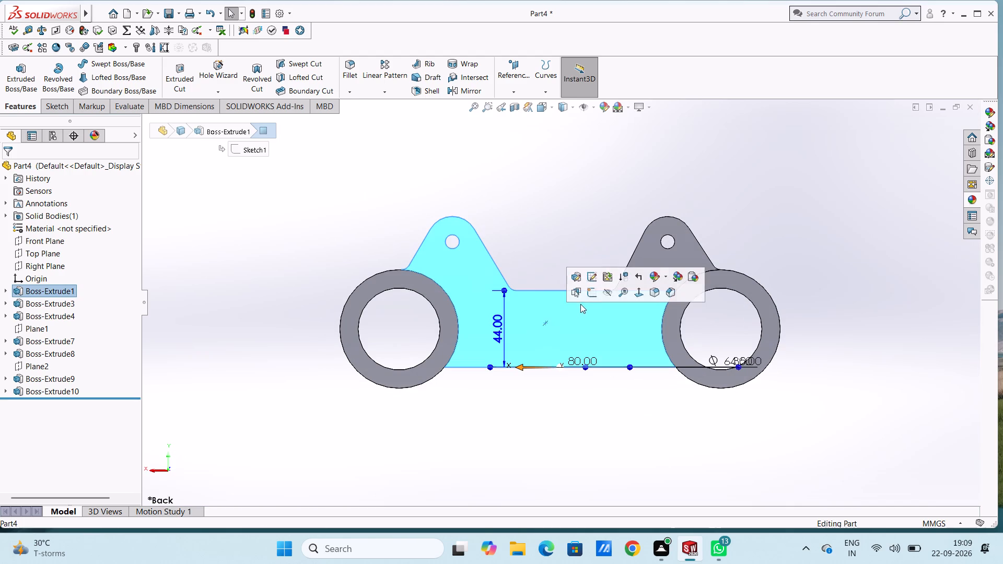
click(590, 295)
click(577, 240)
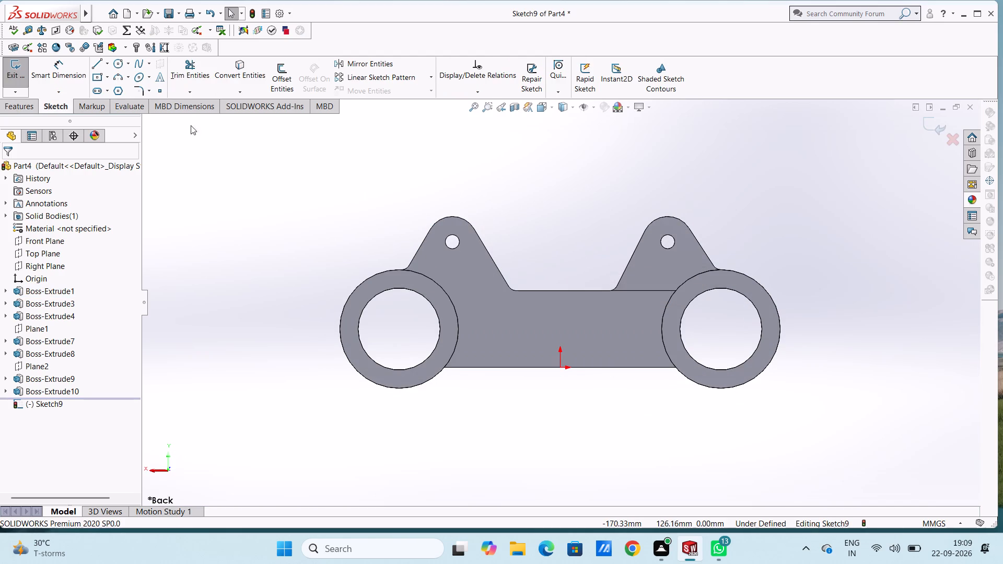
click(118, 64)
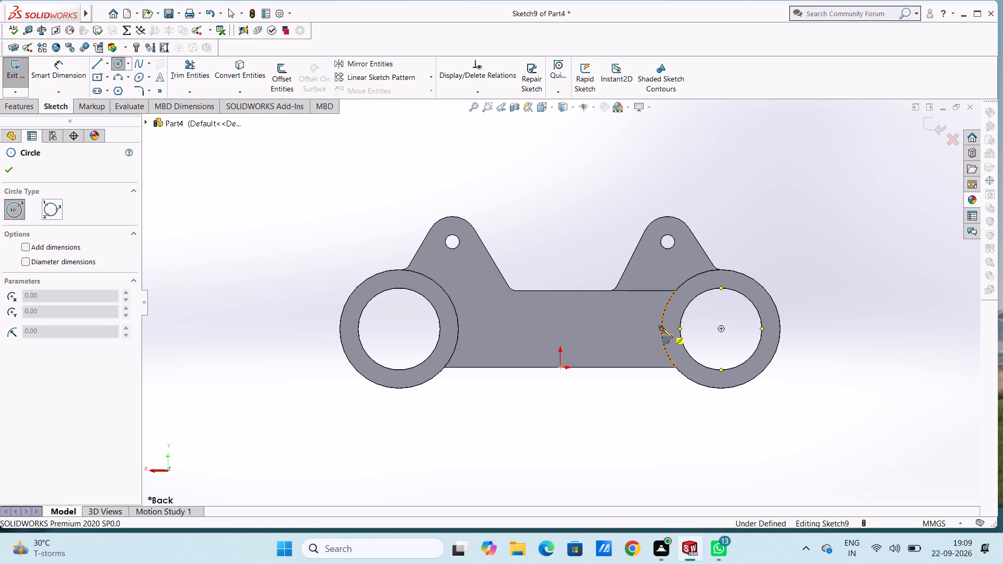
click(559, 328)
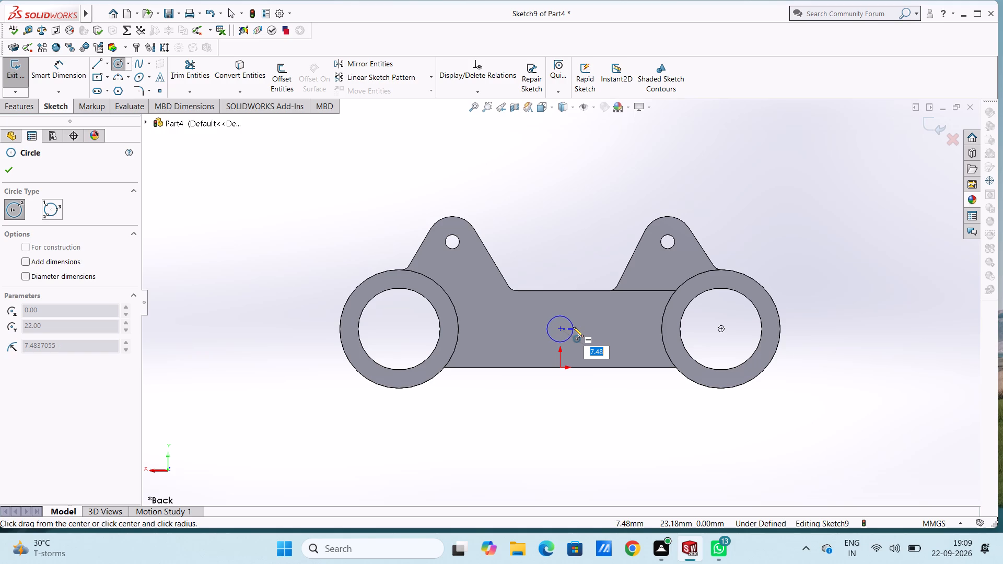
text(3.5)
key(Return)
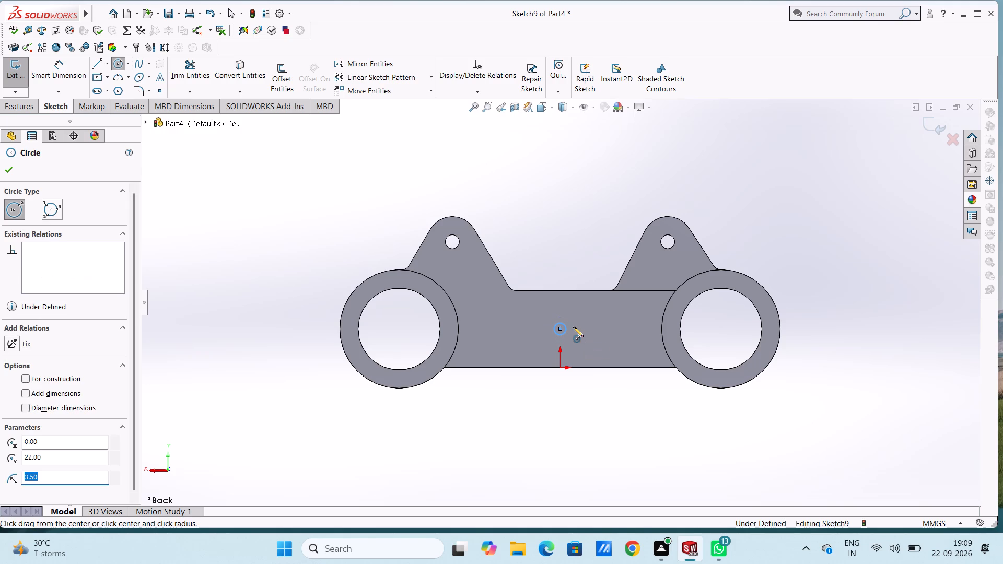
key(Escape)
key(Escape)
Dimension the small circle's diameter, keeping its drawn size.
click(67, 72)
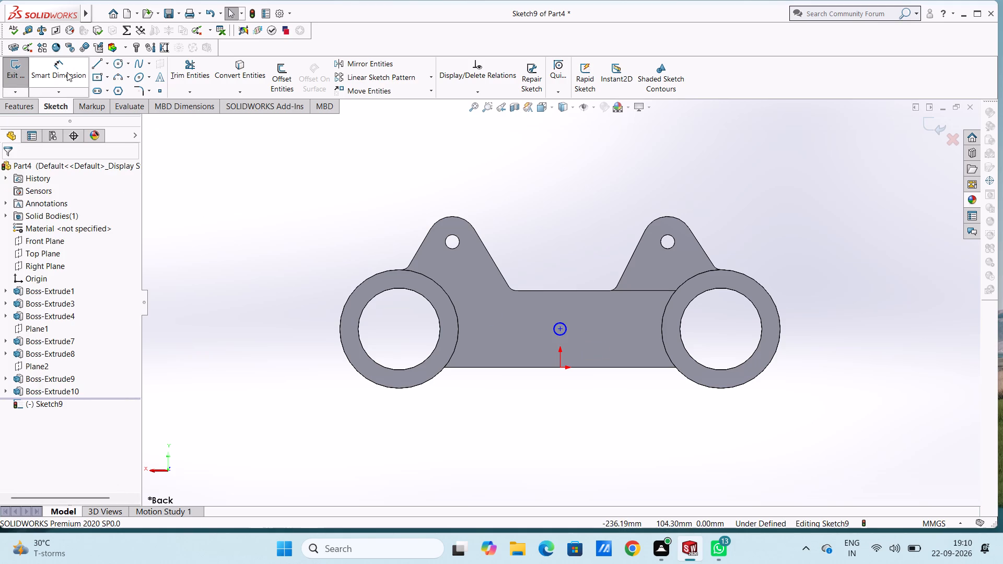
click(555, 328)
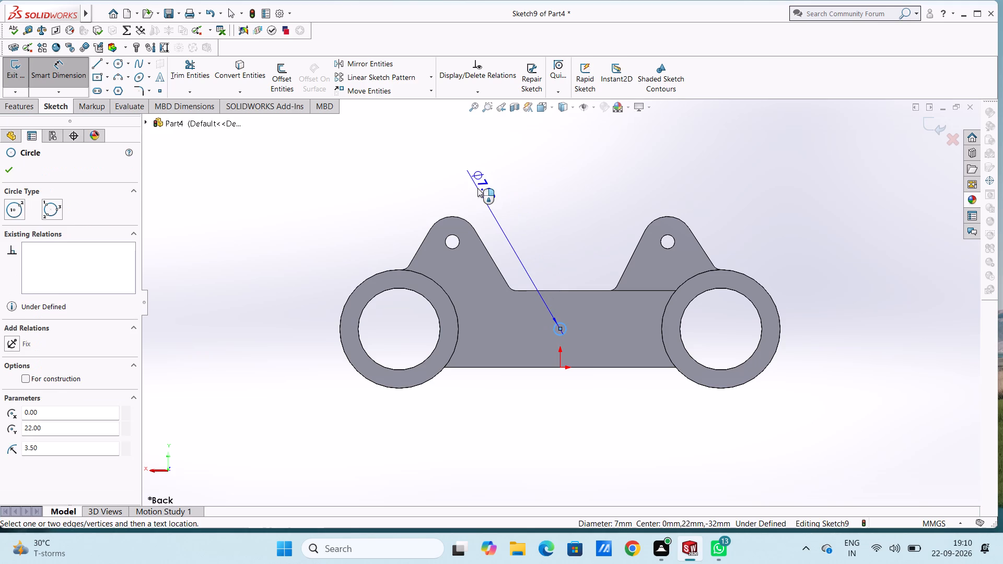
click(477, 188)
click(433, 173)
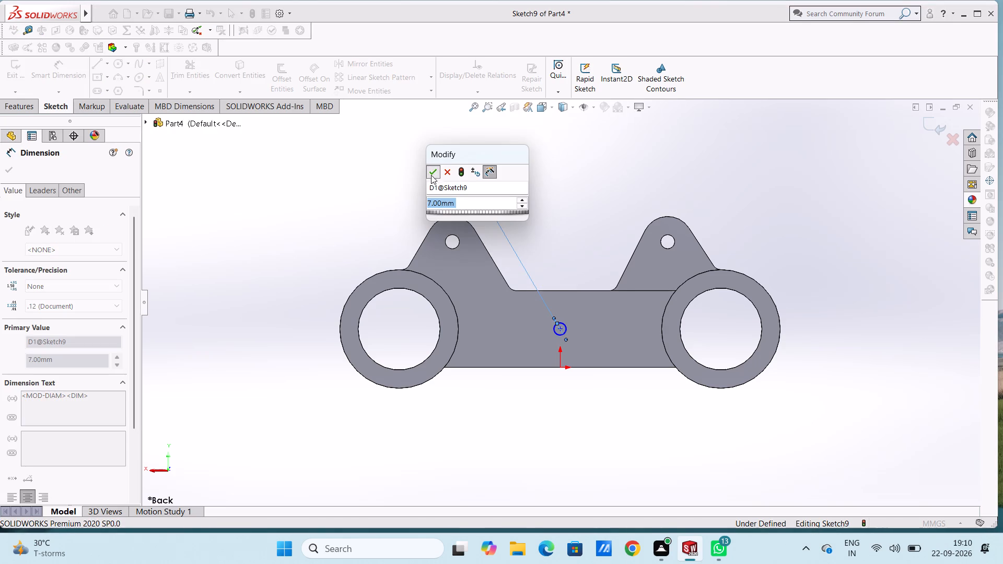
click(396, 177)
Dimension the circle's centre vertically from the block's upper edge and horizontally from the newly bridged ring's inner-facing outer edge, keeping its drawn position.
click(561, 329)
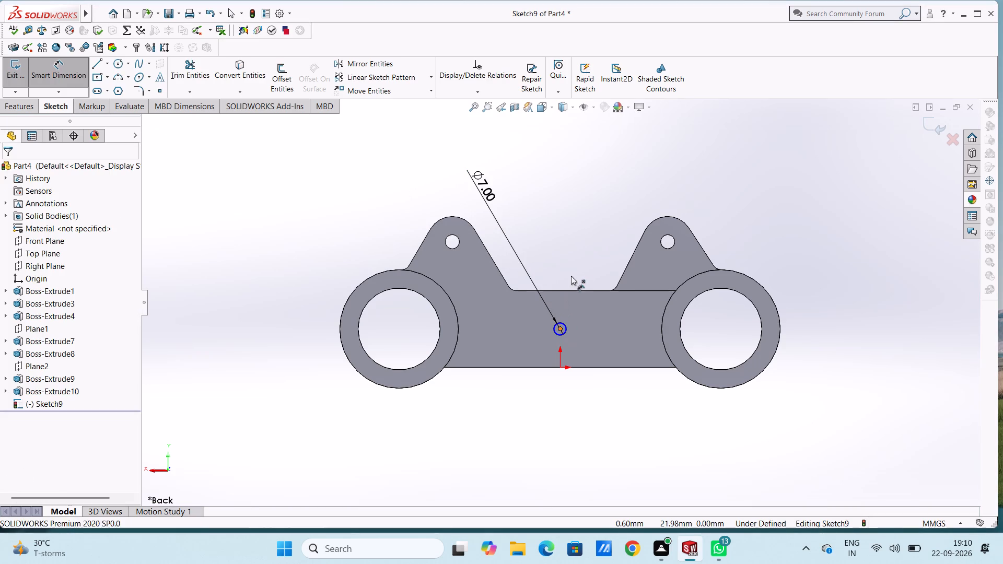
click(574, 289)
click(266, 257)
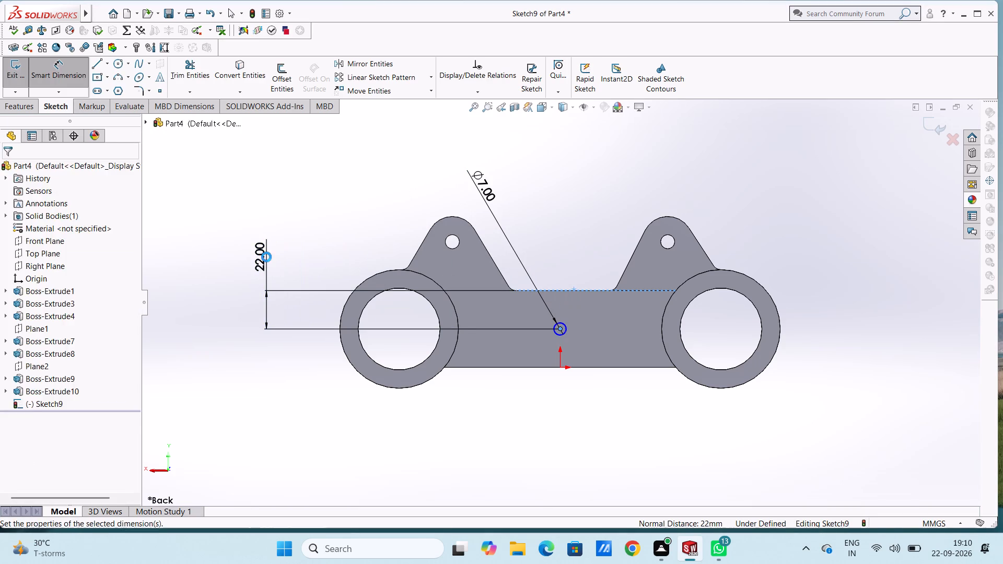
click(218, 241)
click(286, 193)
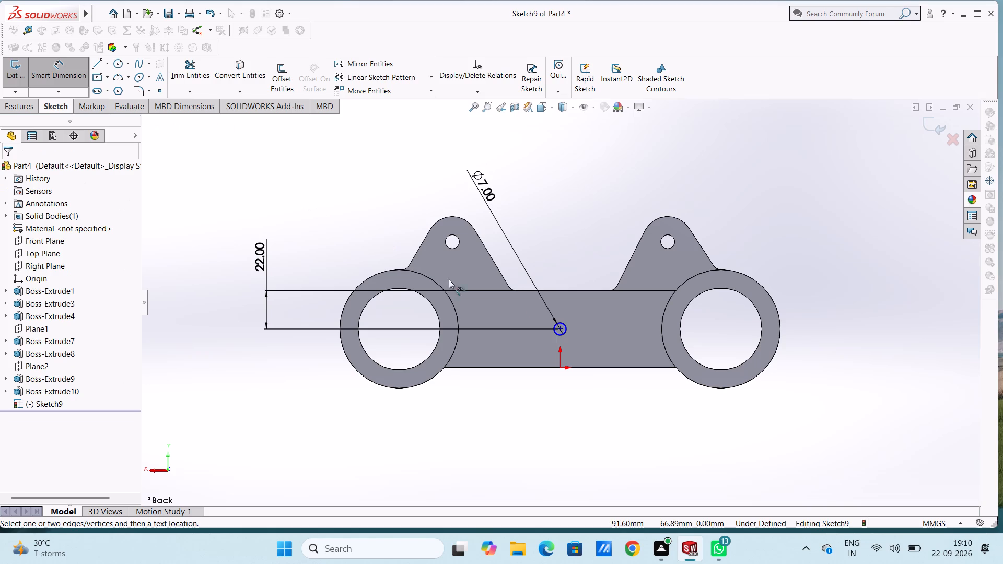
click(561, 327)
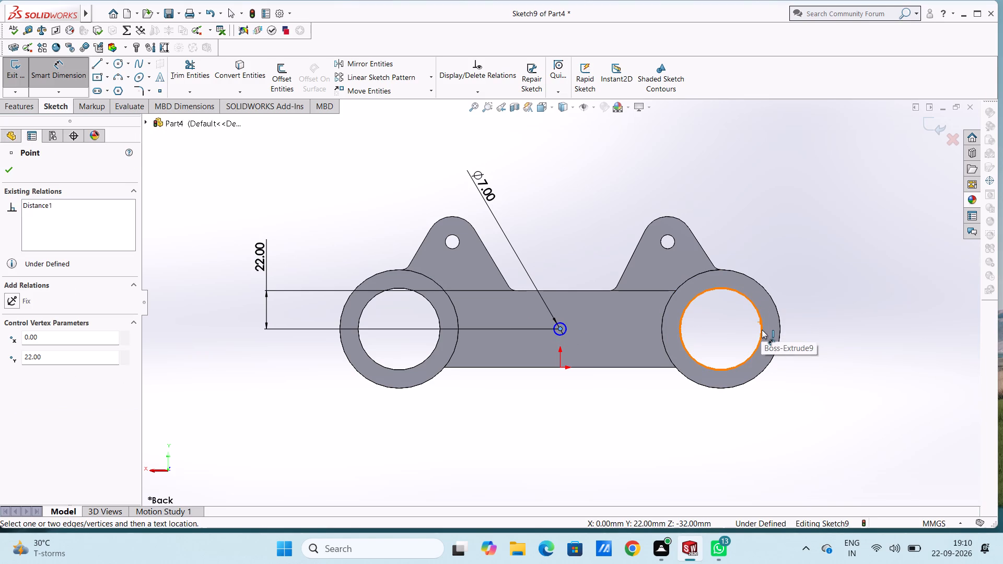
click(661, 328)
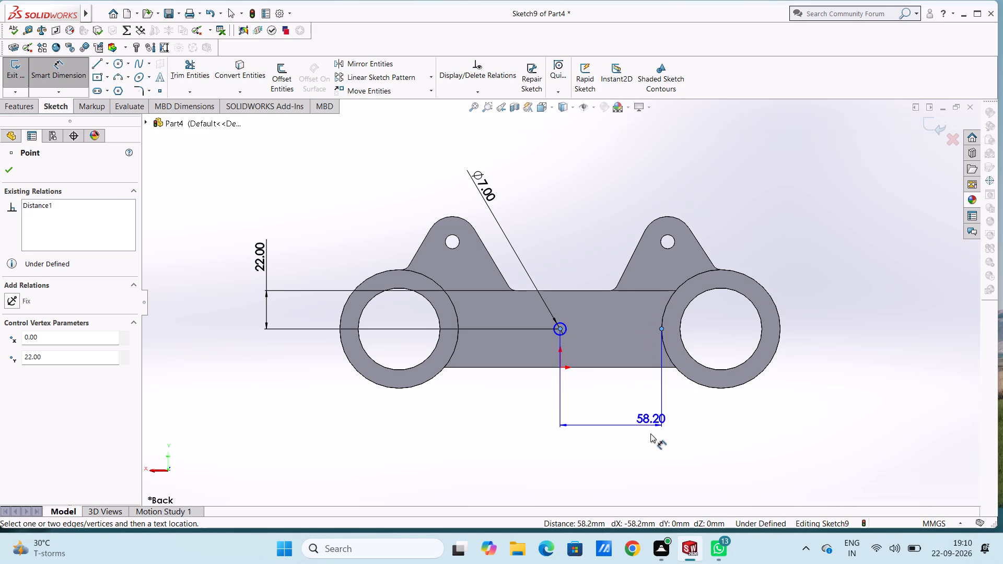
click(650, 433)
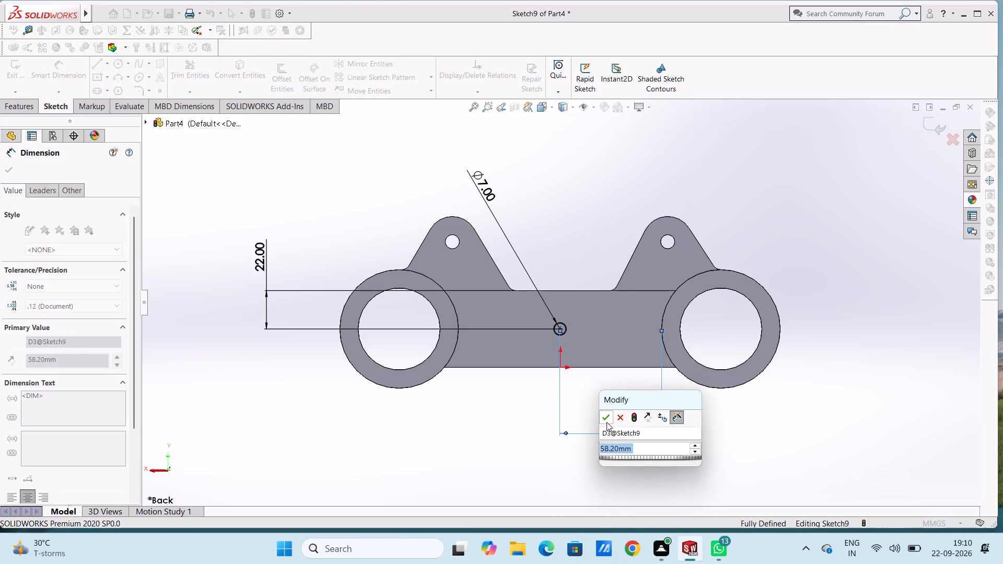
click(607, 418)
key(Escape)
key(Escape)
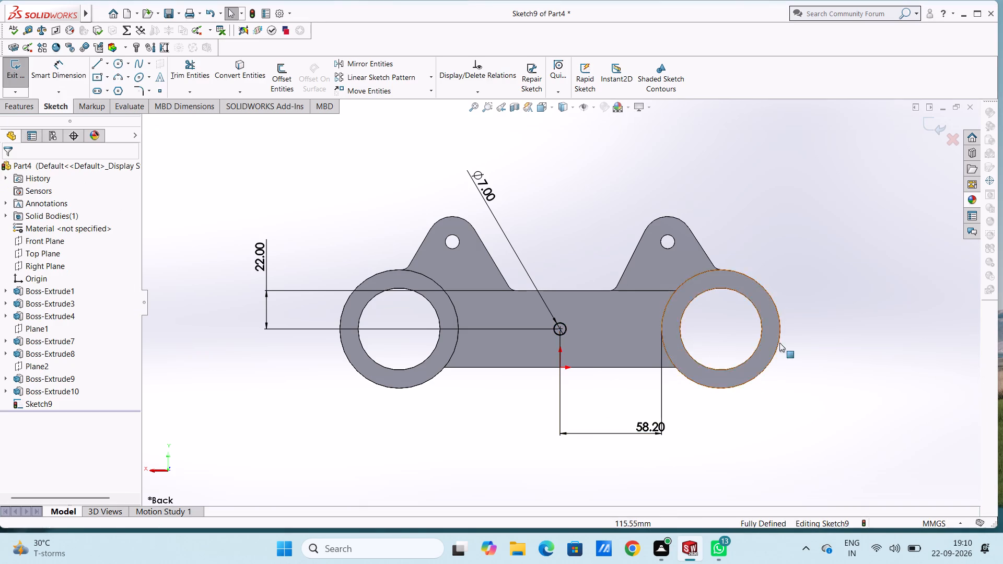
Cut the small circle through the block as a blind extruded cut 200 mm deep.
middle_drag(812, 292, 783, 365)
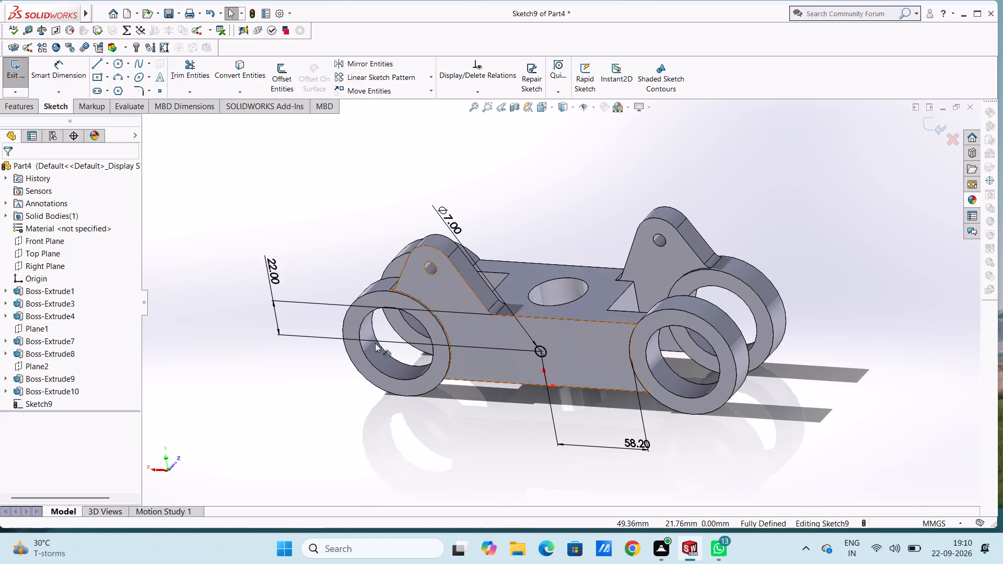
click(18, 102)
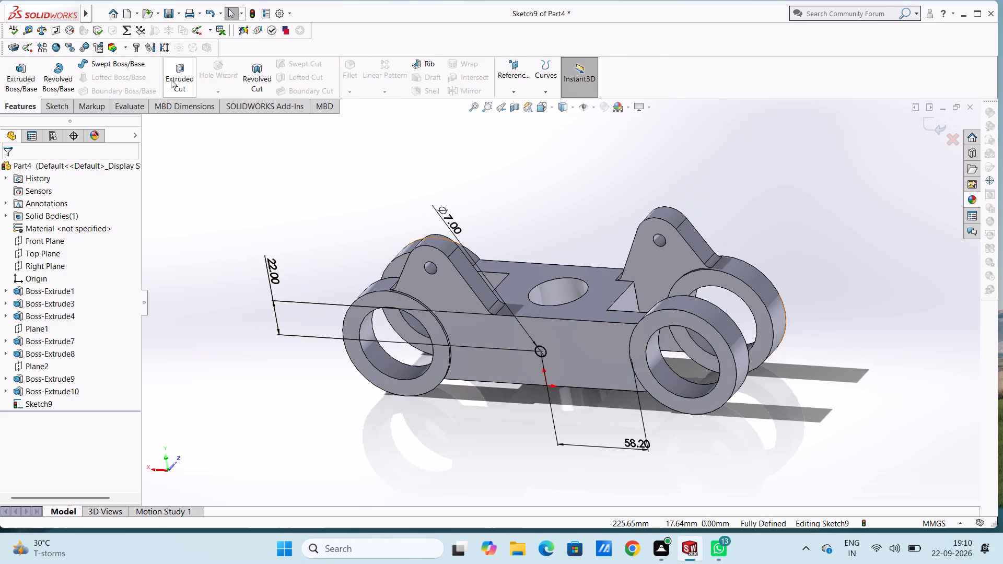
click(173, 76)
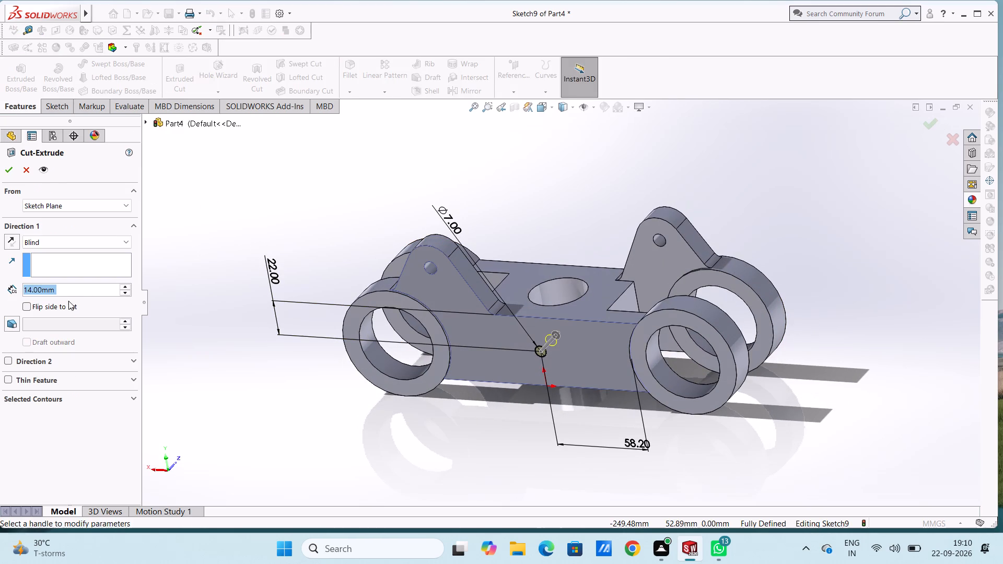
text(200)
key(Return)
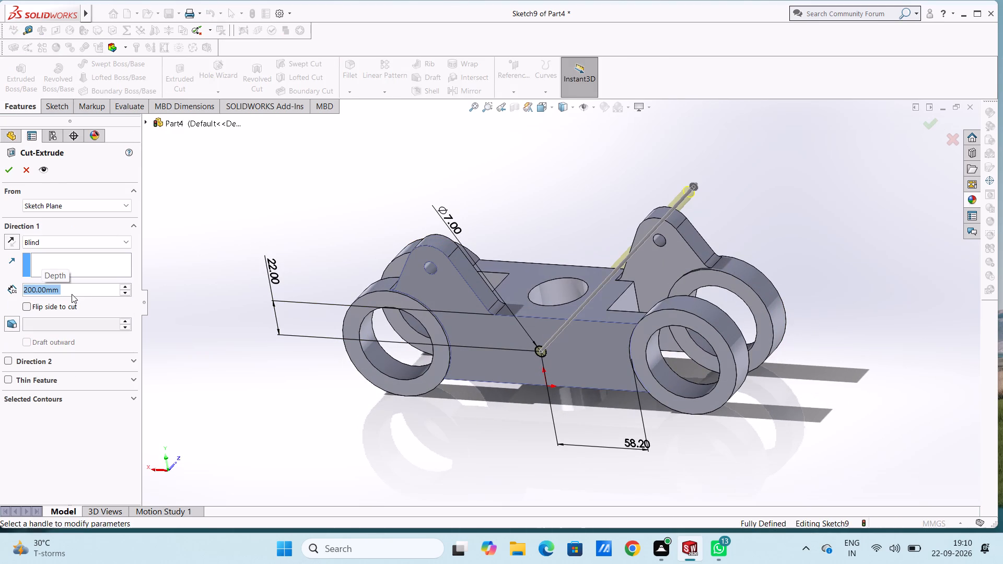
click(8, 166)
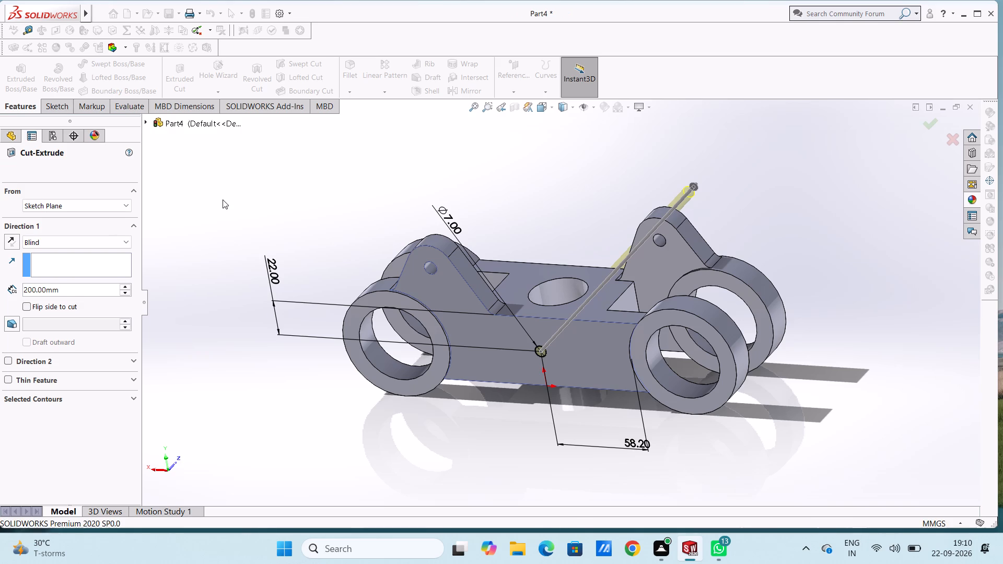
click(224, 199)
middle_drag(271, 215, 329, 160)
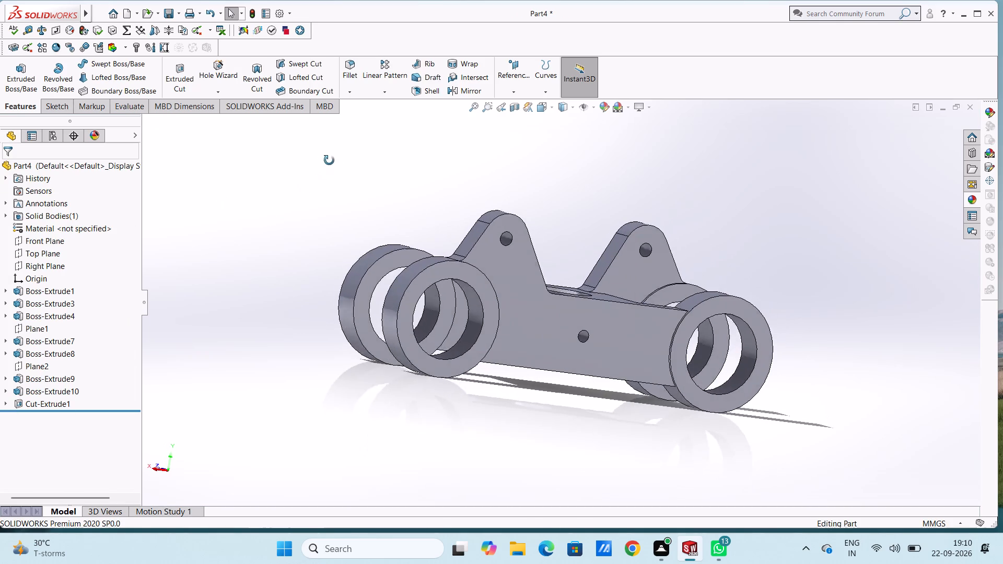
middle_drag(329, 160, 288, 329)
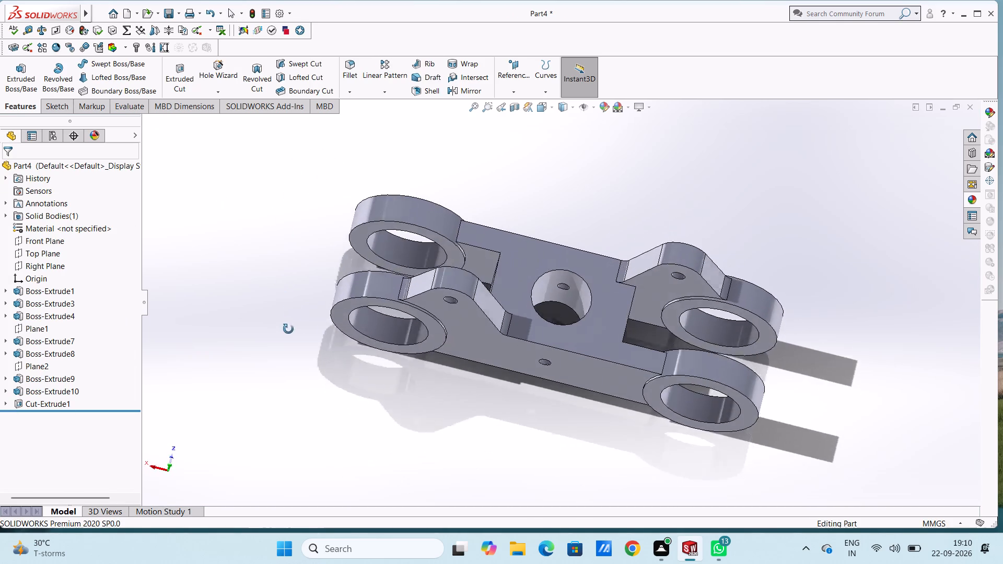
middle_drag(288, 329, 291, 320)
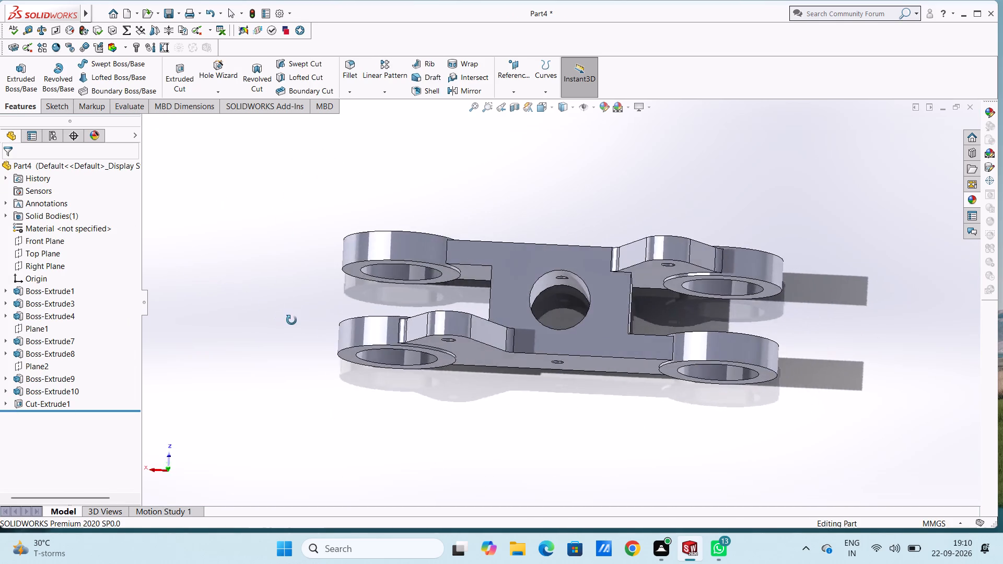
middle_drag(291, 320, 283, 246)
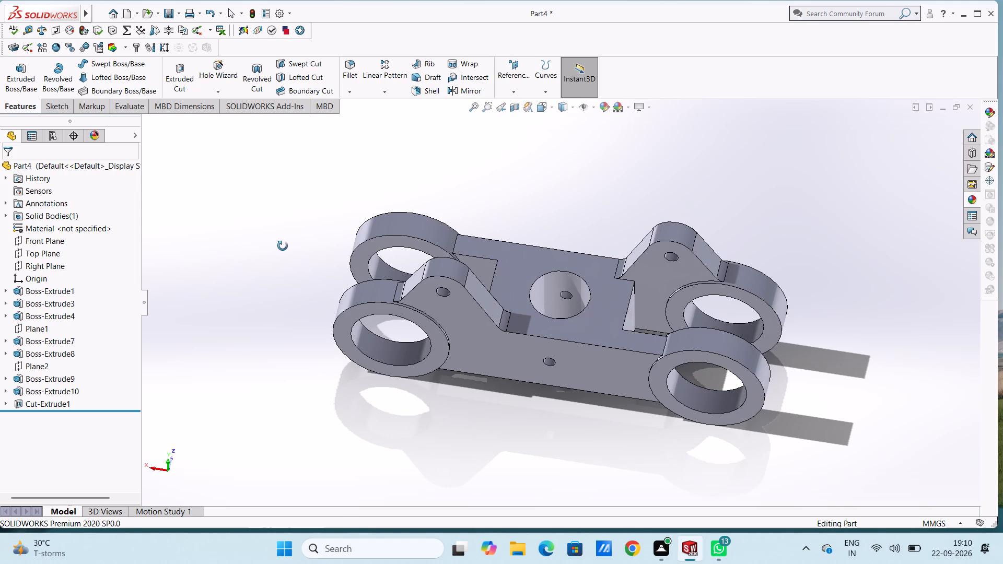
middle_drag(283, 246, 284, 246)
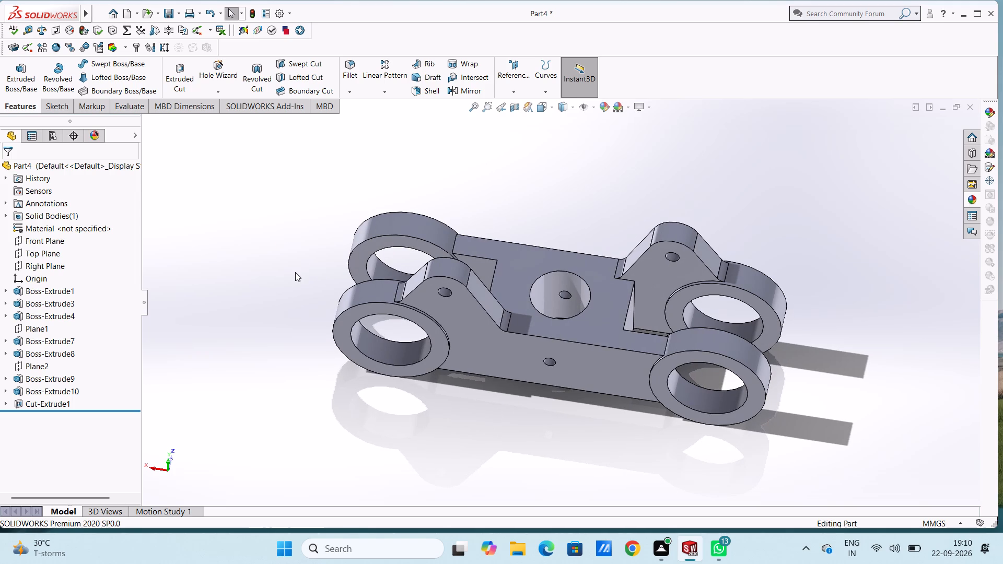
Fillet both inner corner edges of the slot between the arms at one end of the block with a 5 mm radius.
middle_drag(265, 229, 273, 246)
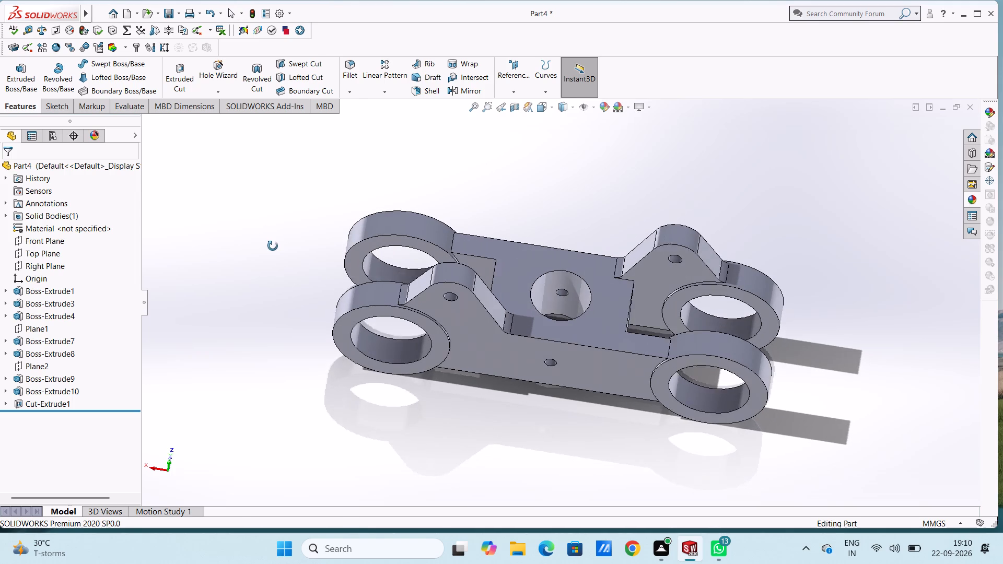
middle_drag(273, 246, 271, 276)
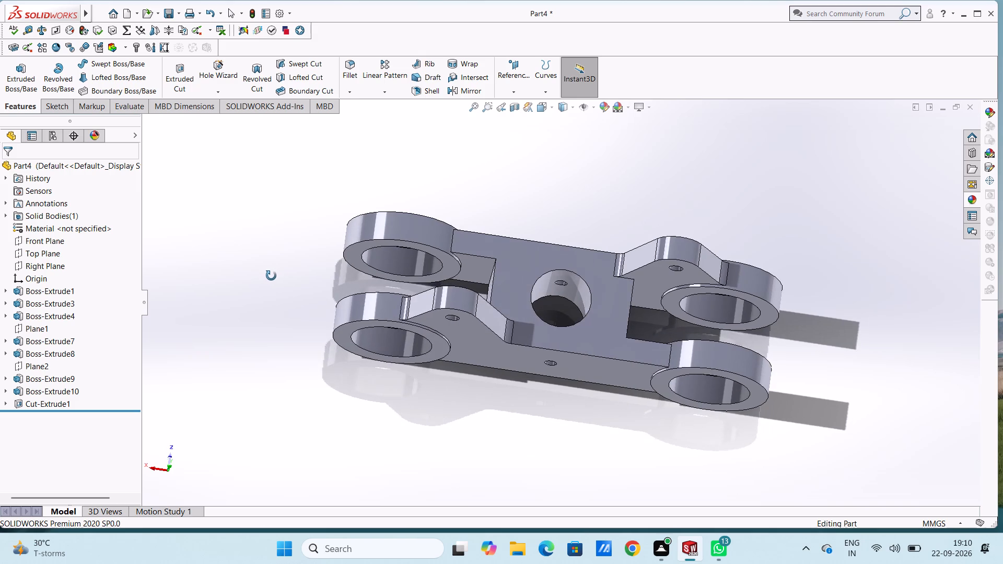
middle_drag(271, 276, 272, 277)
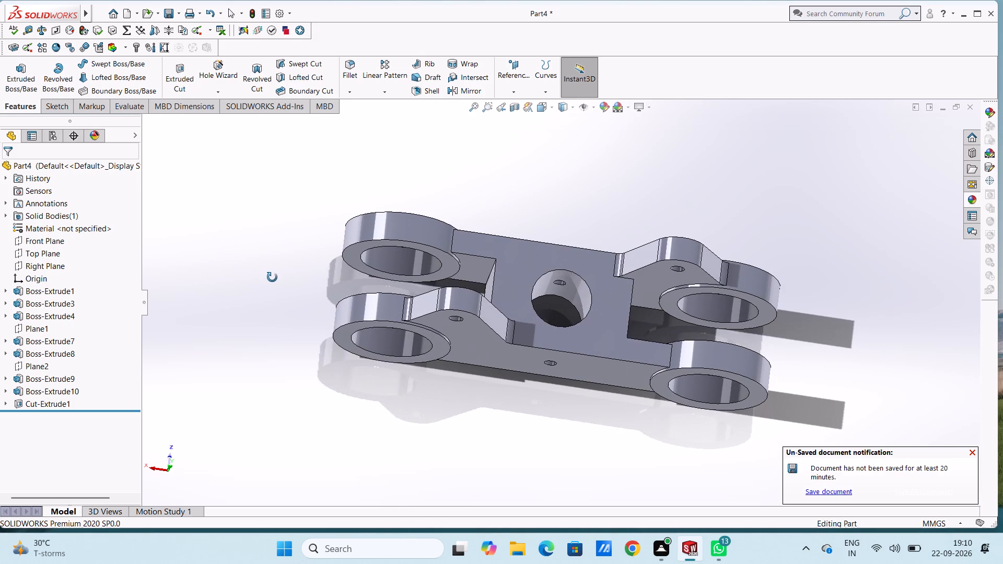
middle_drag(272, 277, 255, 258)
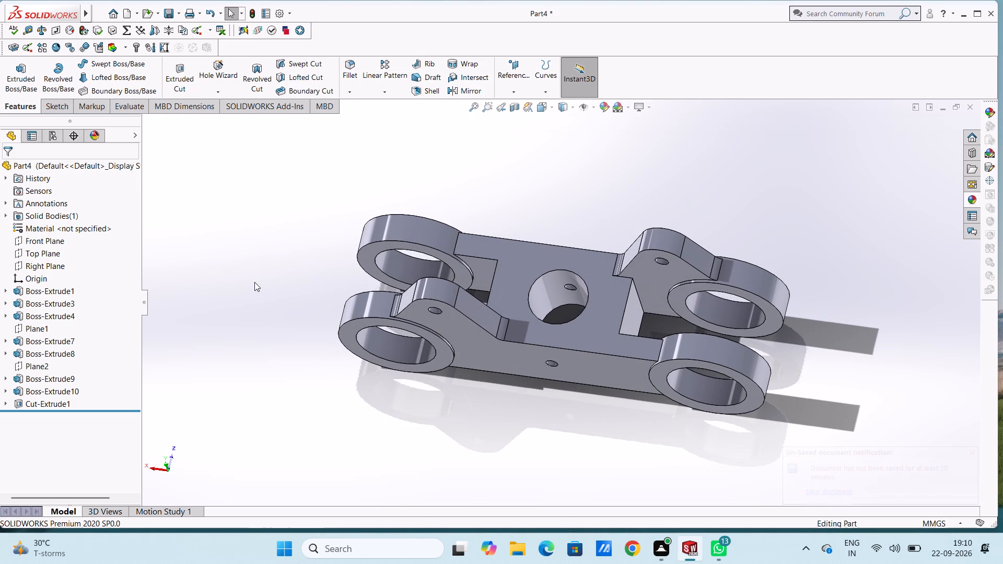
middle_drag(289, 269, 298, 277)
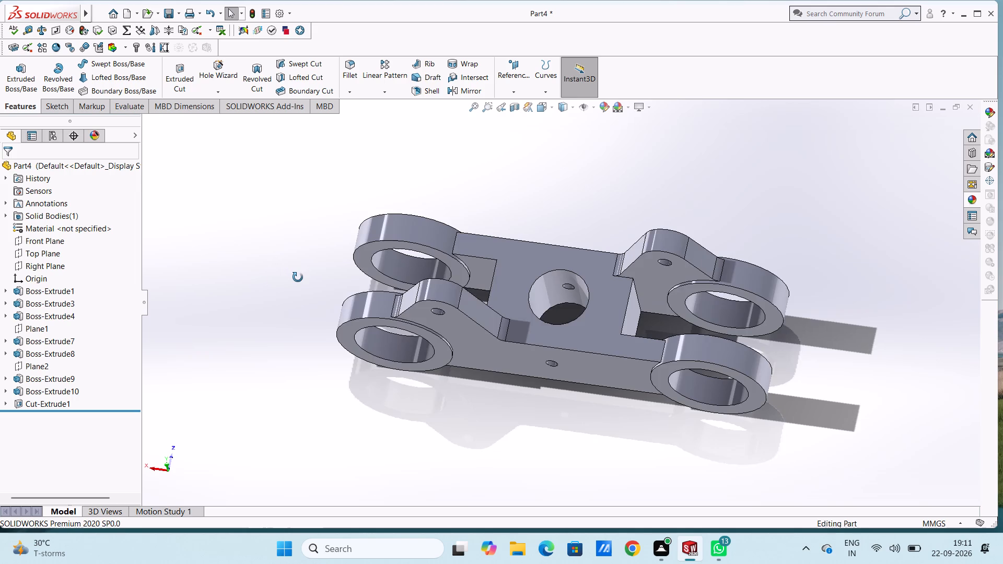
middle_drag(298, 277, 271, 276)
scroll(744, 315, down, 3)
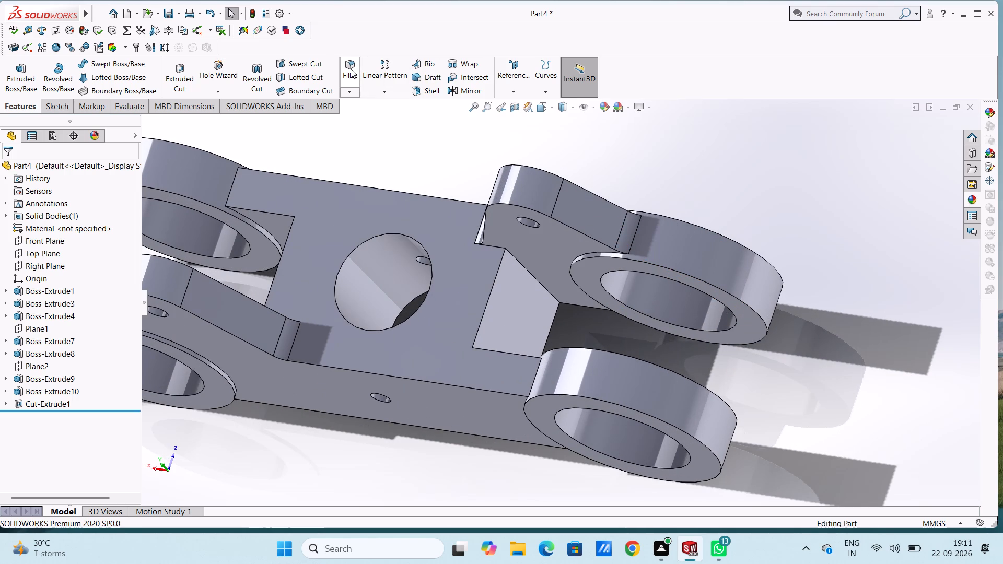
click(351, 69)
click(535, 277)
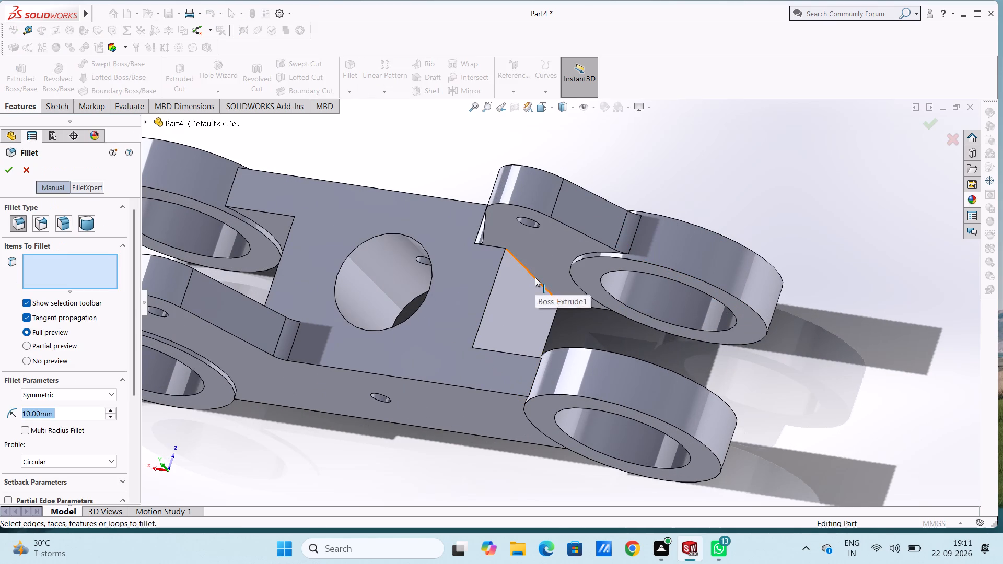
middle_drag(520, 280, 529, 288)
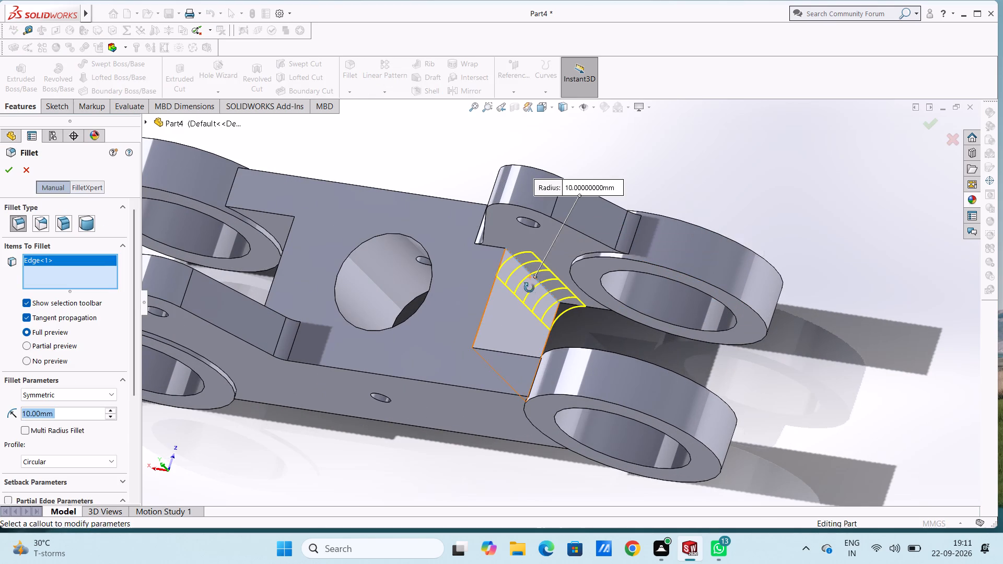
middle_drag(529, 288, 538, 296)
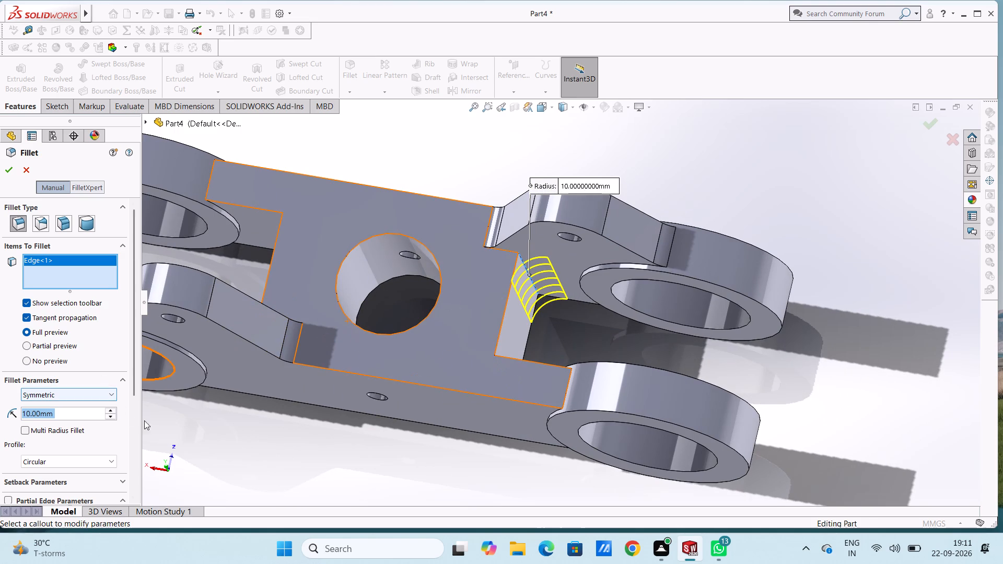
key(5)
key(Return)
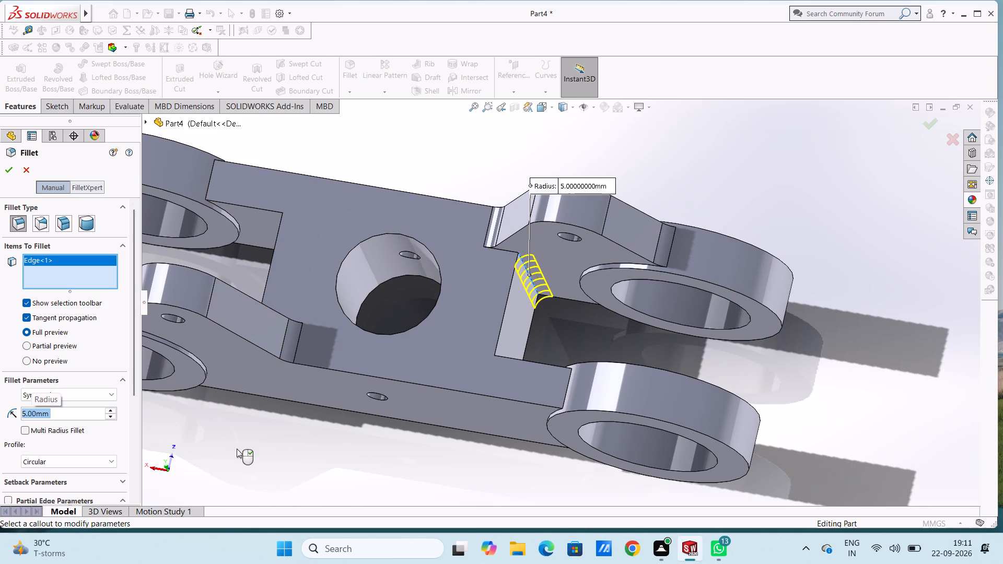
middle_drag(726, 365, 685, 487)
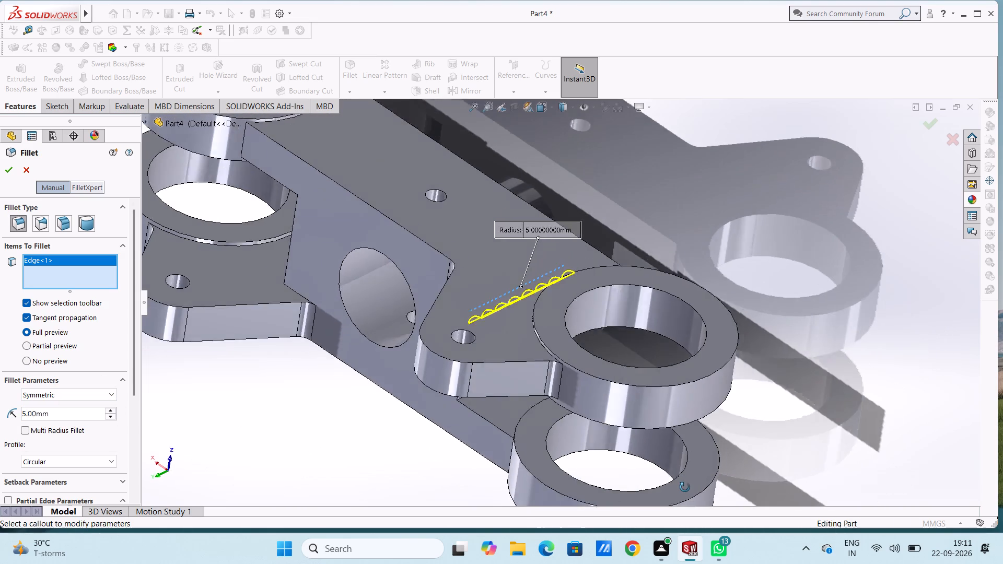
middle_drag(685, 487, 698, 416)
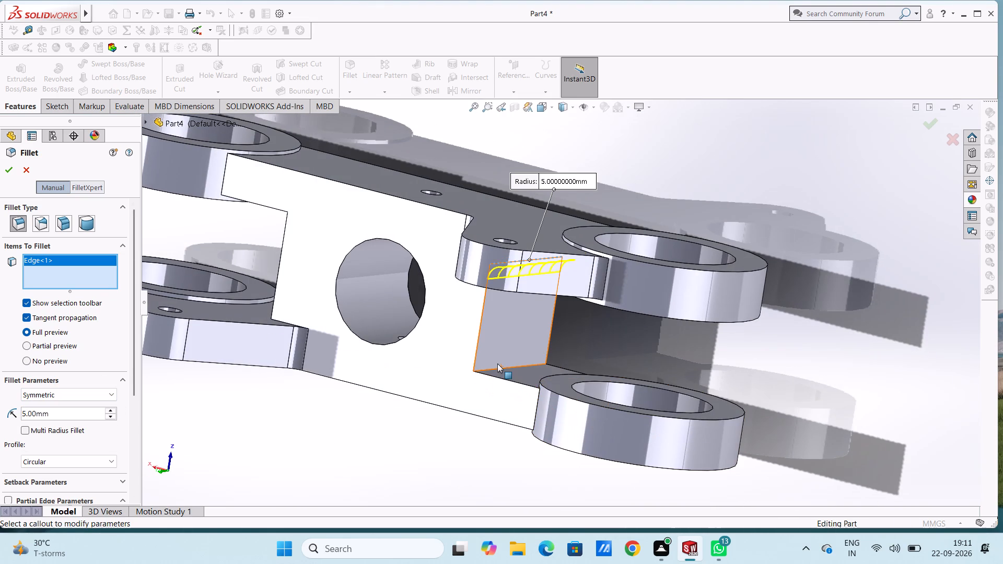
click(497, 368)
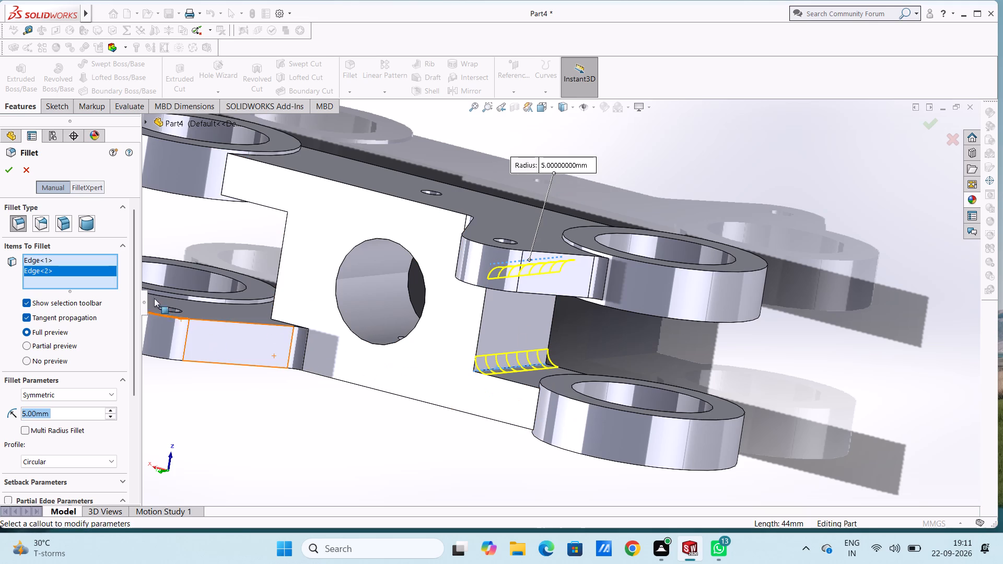
click(7, 173)
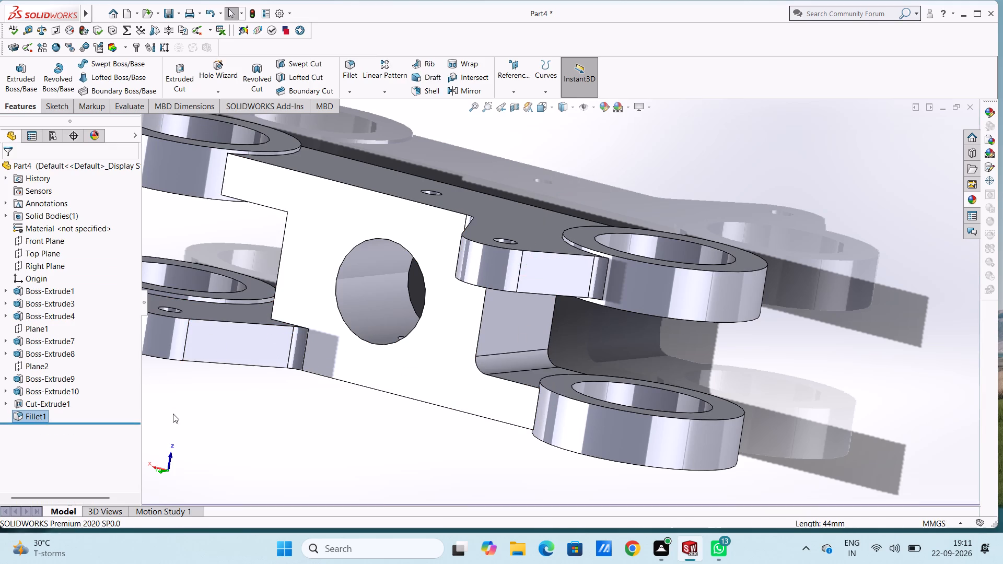
Fillet both inner corner edges of the slot at the block's opposite end with a 5 mm radius.
middle_drag(182, 414, 240, 404)
middle_click(241, 406)
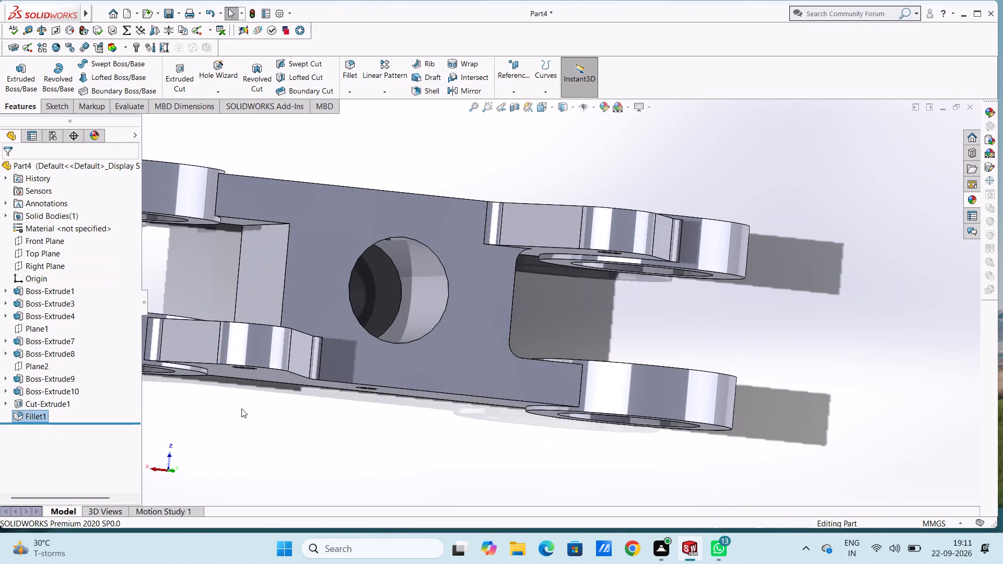
click(352, 64)
middle_drag(353, 156, 340, 205)
middle_drag(277, 271, 291, 224)
click(276, 221)
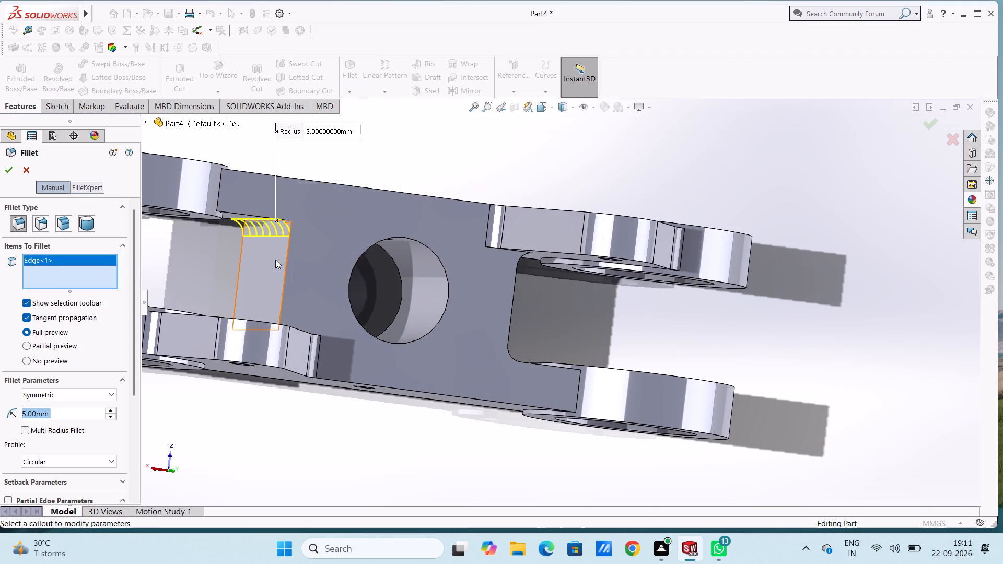
middle_drag(275, 265, 269, 308)
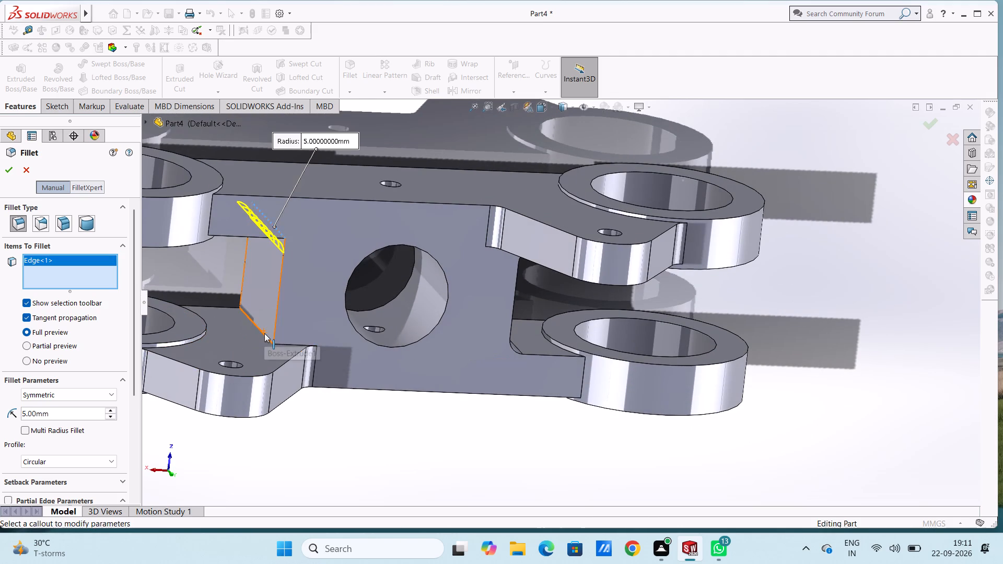
click(264, 334)
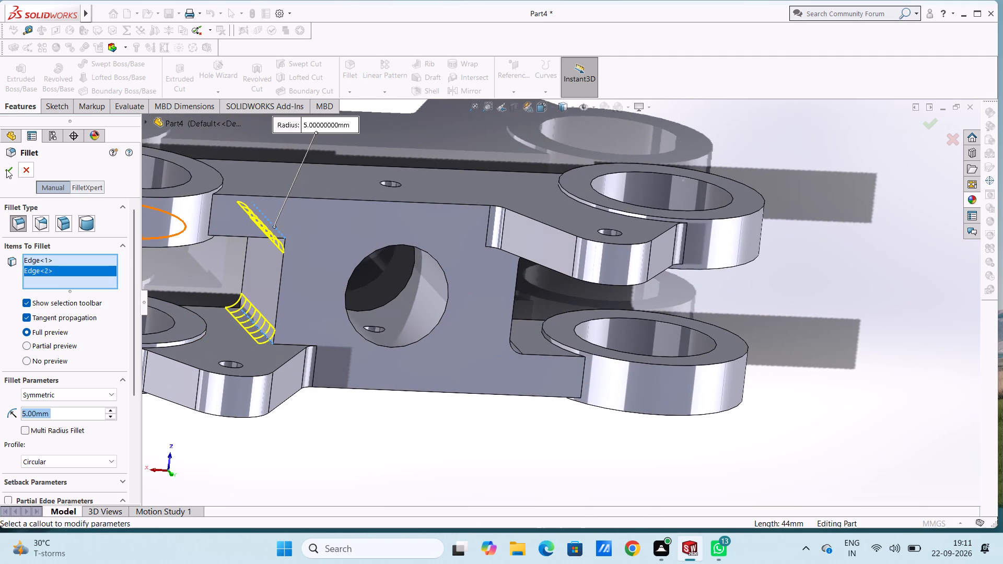
click(9, 171)
Show the part in isometric view and colour the whole part pure blue from the standard swatches.
middle_drag(395, 451, 389, 412)
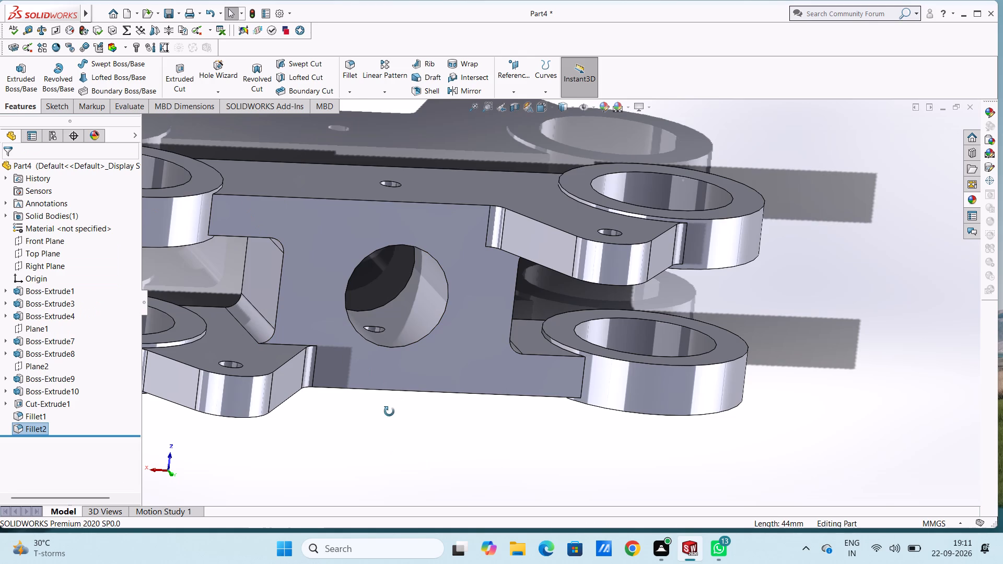
middle_drag(389, 412, 395, 309)
key(ctrl+7)
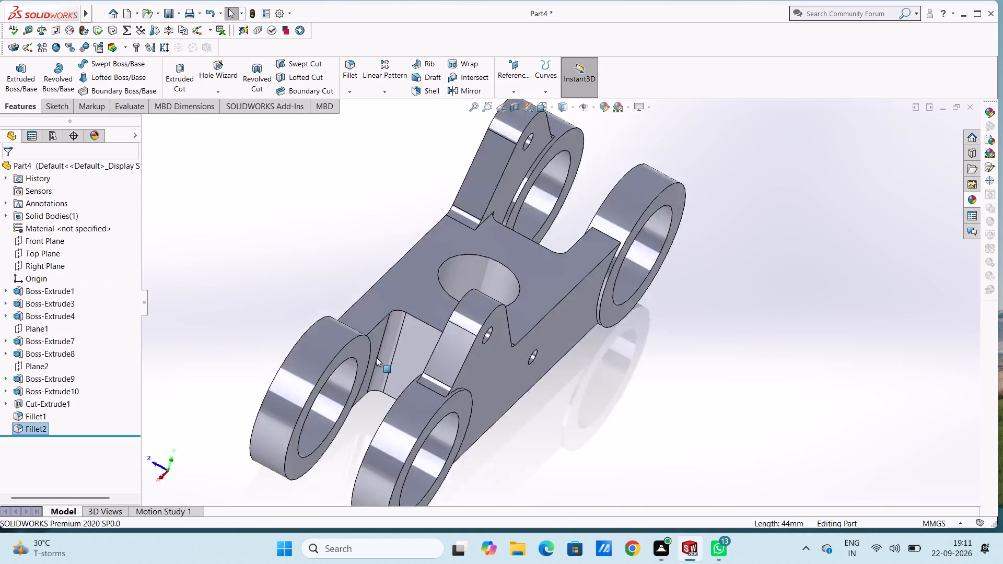
key(Escape)
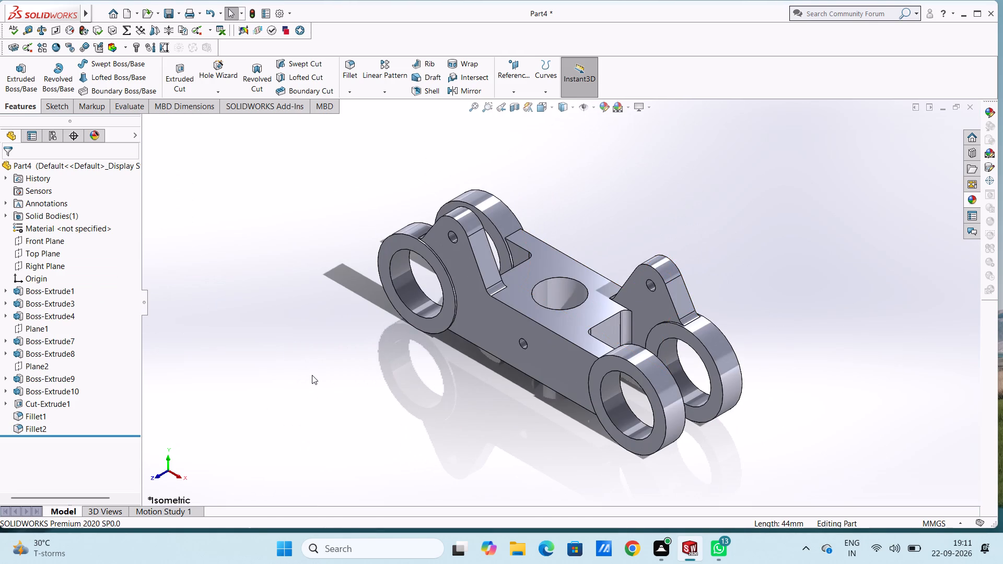
key(Escape)
key(Escape)
key(Escape)
click(600, 108)
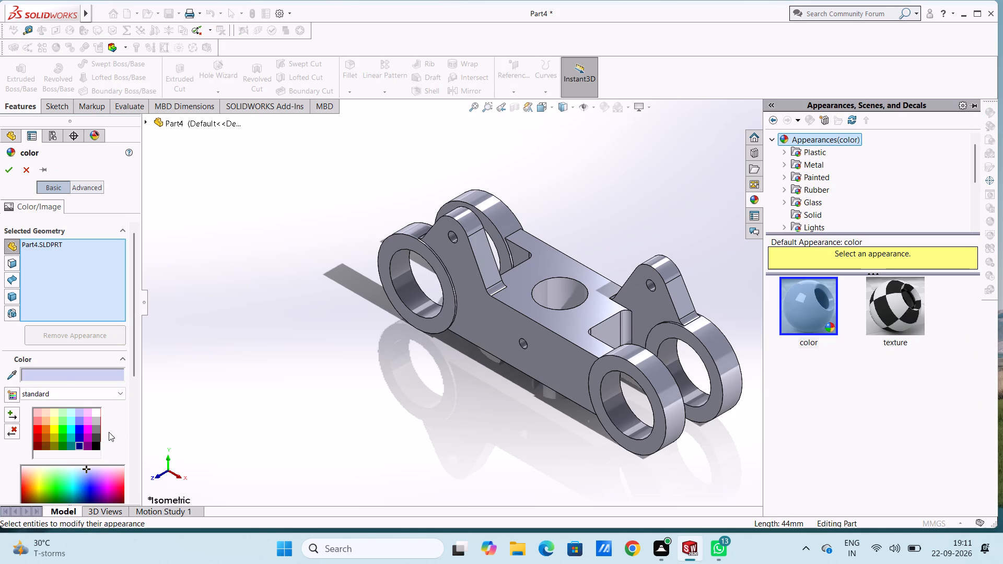
click(81, 435)
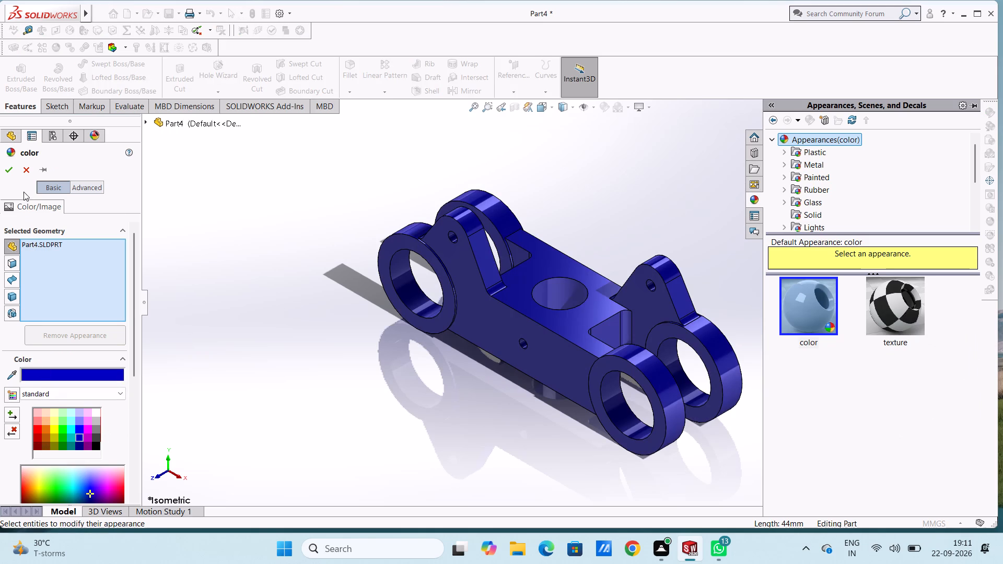
click(77, 421)
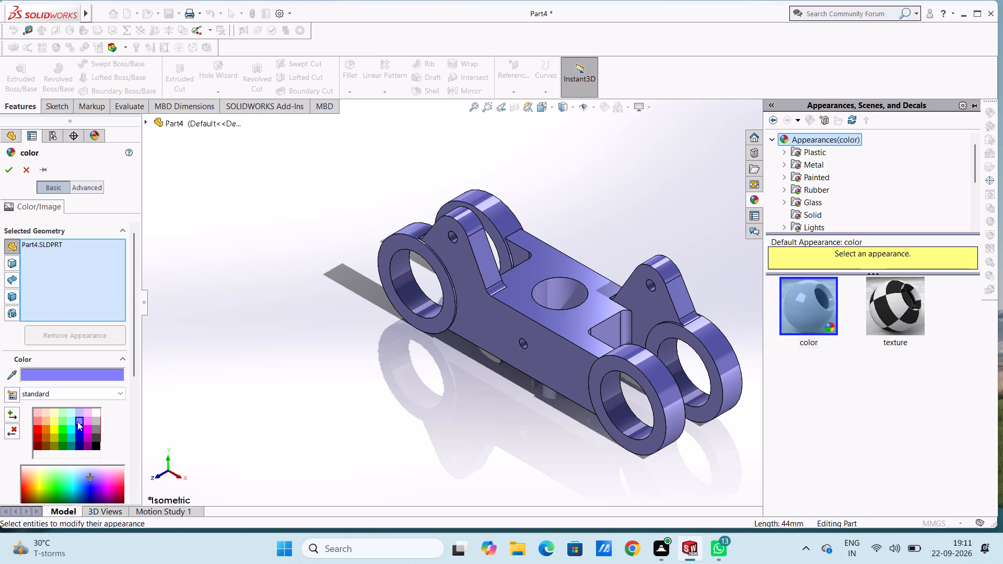
click(80, 426)
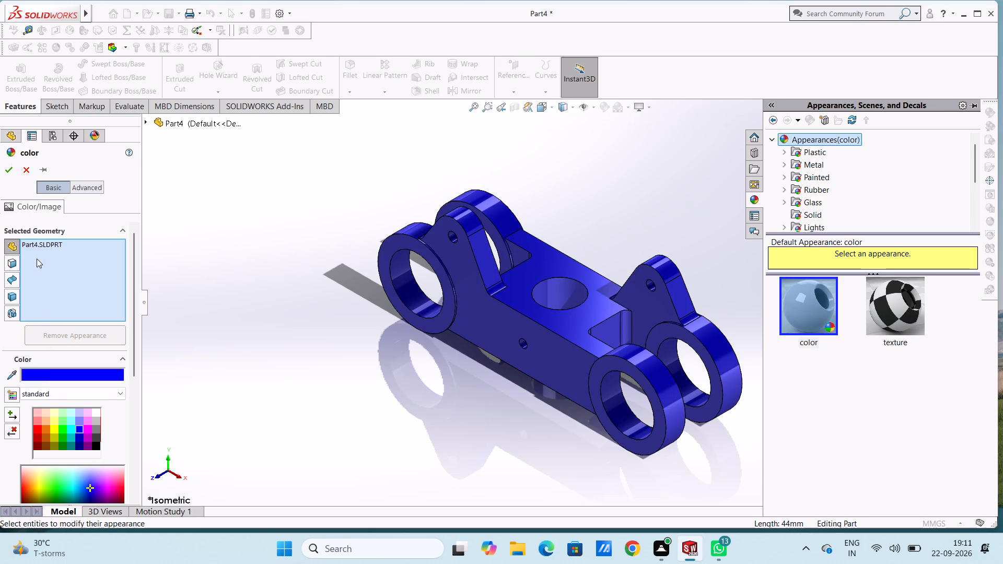
click(10, 171)
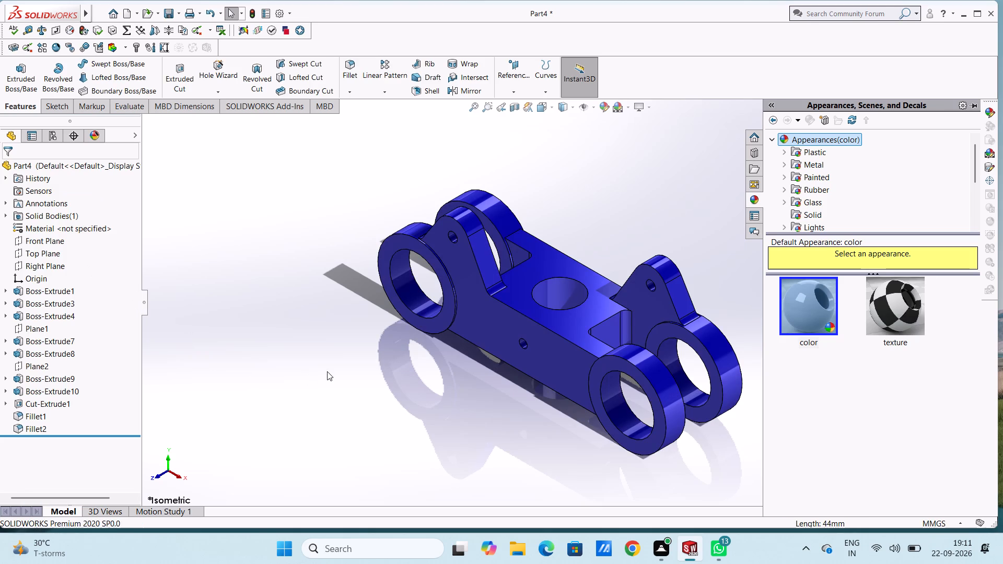
Apply the polished metal appearance chromium plate to the inner face of the small hole in the far-side lug only.
click(784, 163)
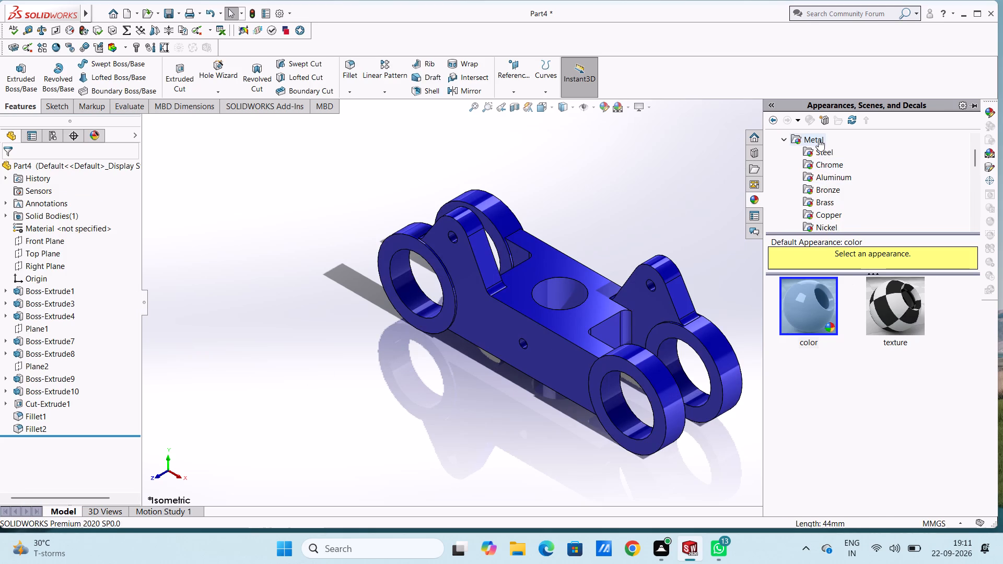
click(819, 139)
scroll(597, 273, down, 4)
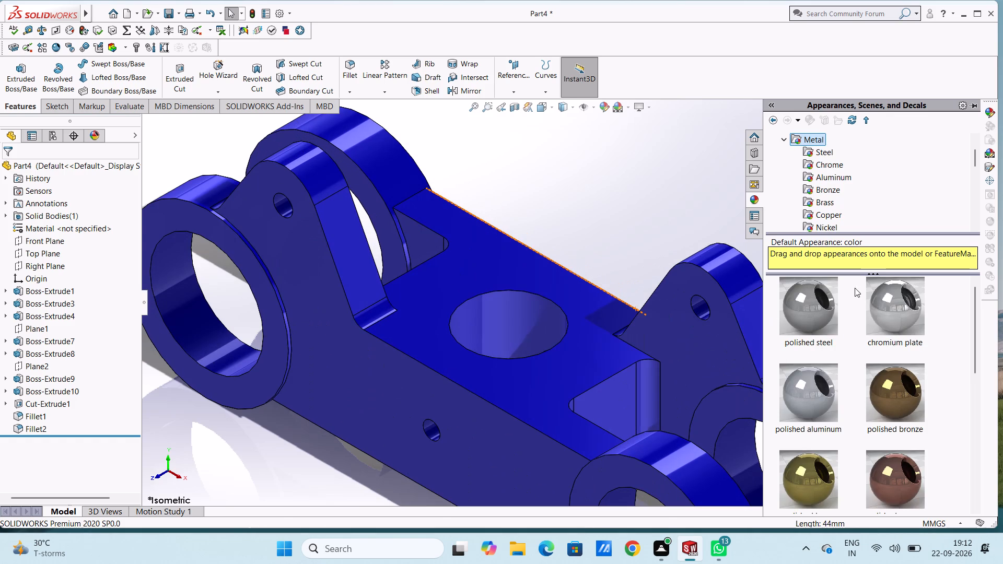
drag(901, 303, 692, 305)
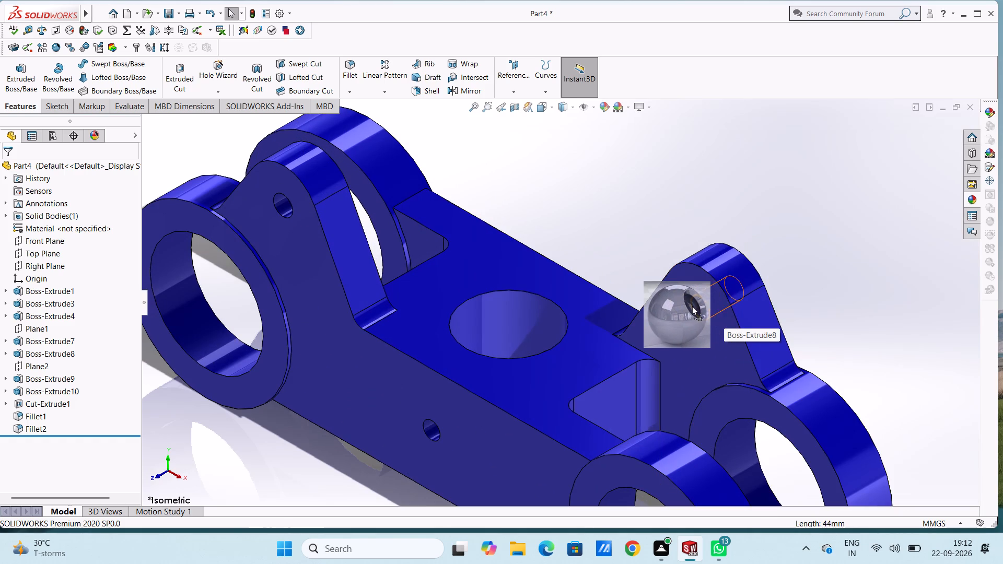
drag(692, 305, 699, 306)
click(699, 306)
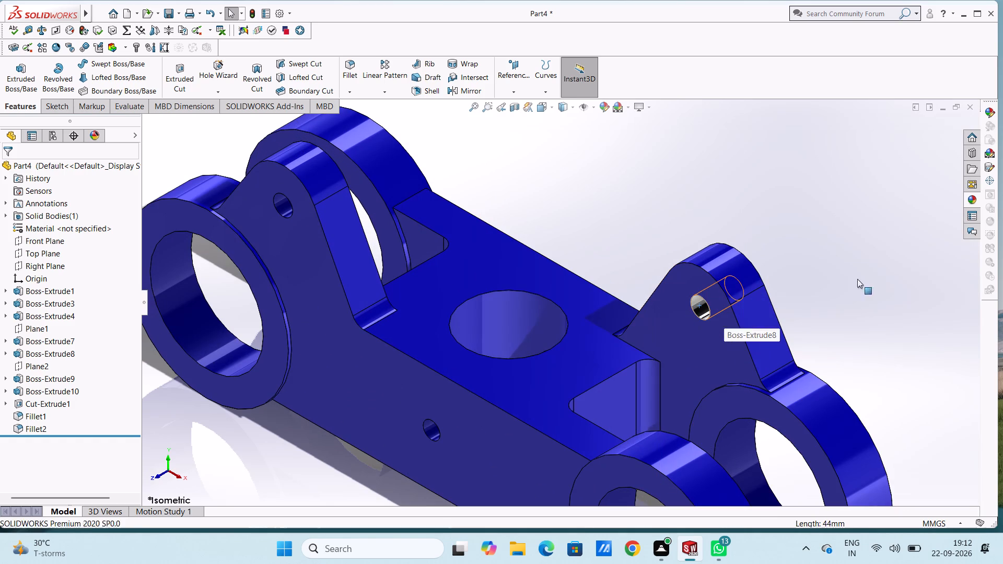
Apply the chromium plate appearance to only the inner face of the block's large central bore.
click(971, 196)
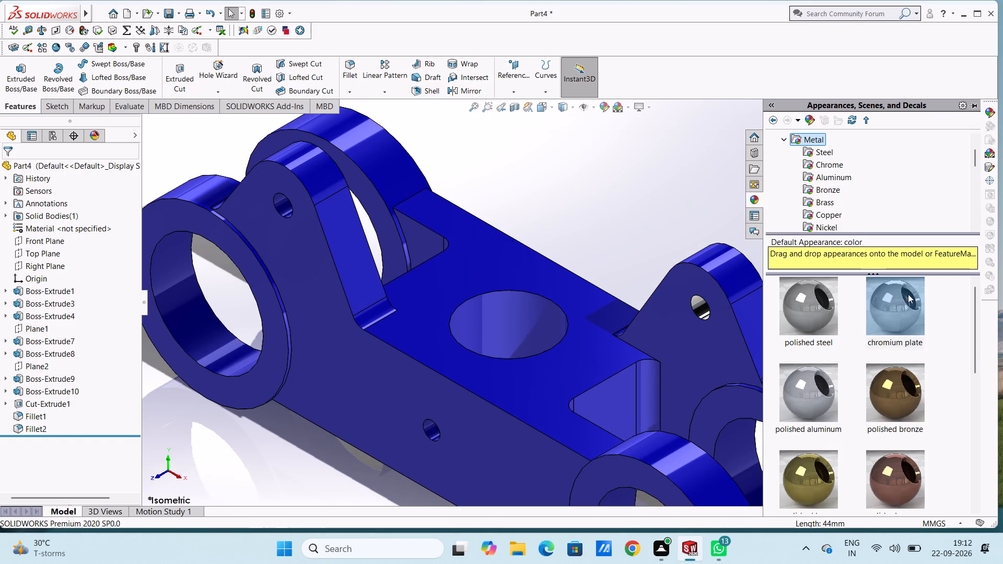
drag(908, 294, 511, 302)
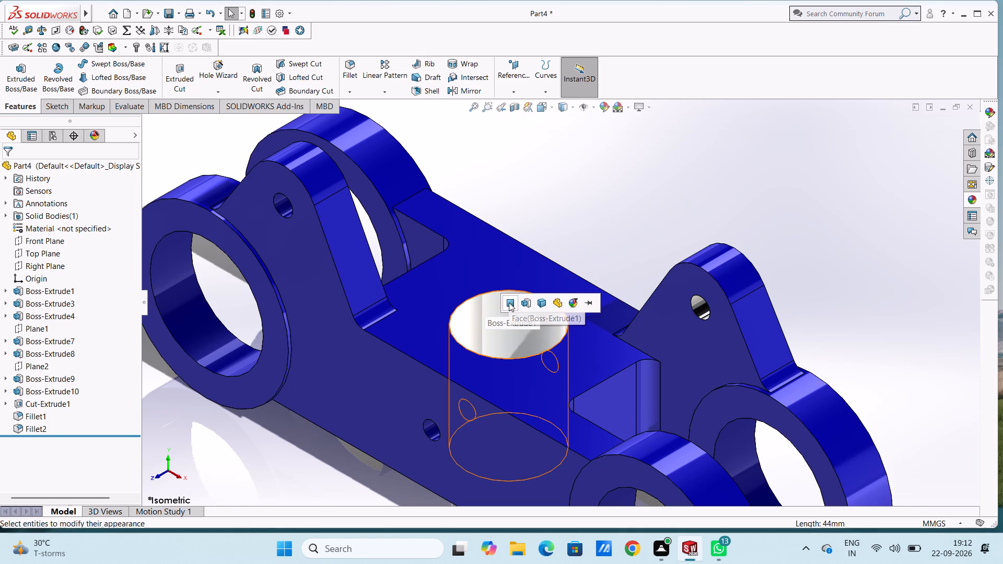
click(509, 302)
Apply the chromium plate appearance to only the inner face of the cross-drilled hole on the block's near side.
click(969, 196)
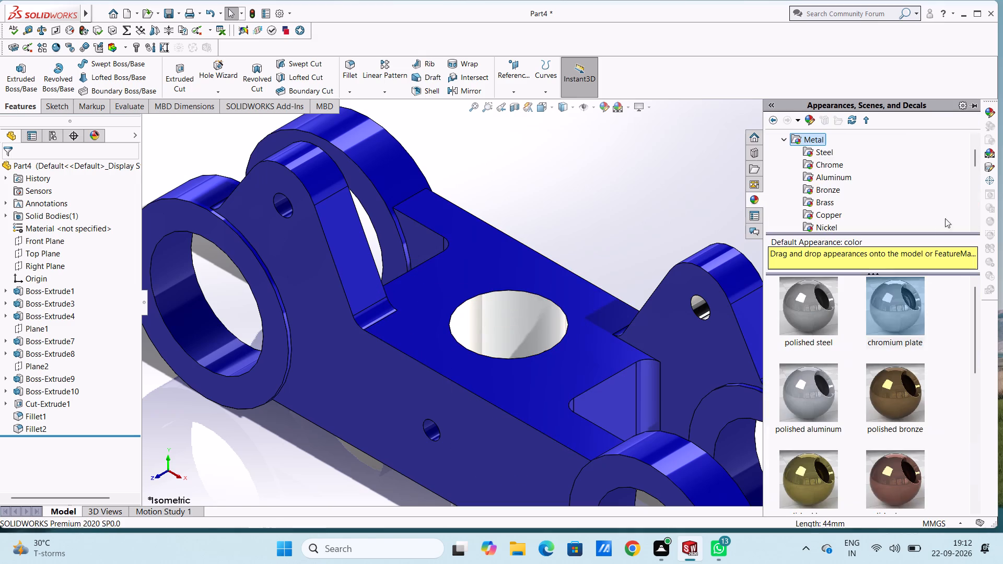
drag(876, 324, 408, 446)
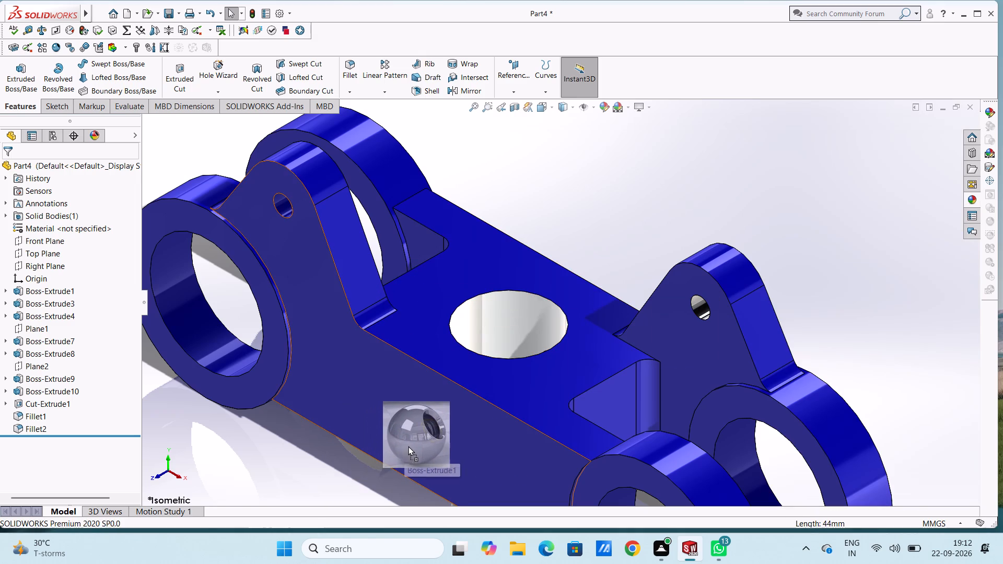
drag(408, 446, 434, 427)
click(430, 428)
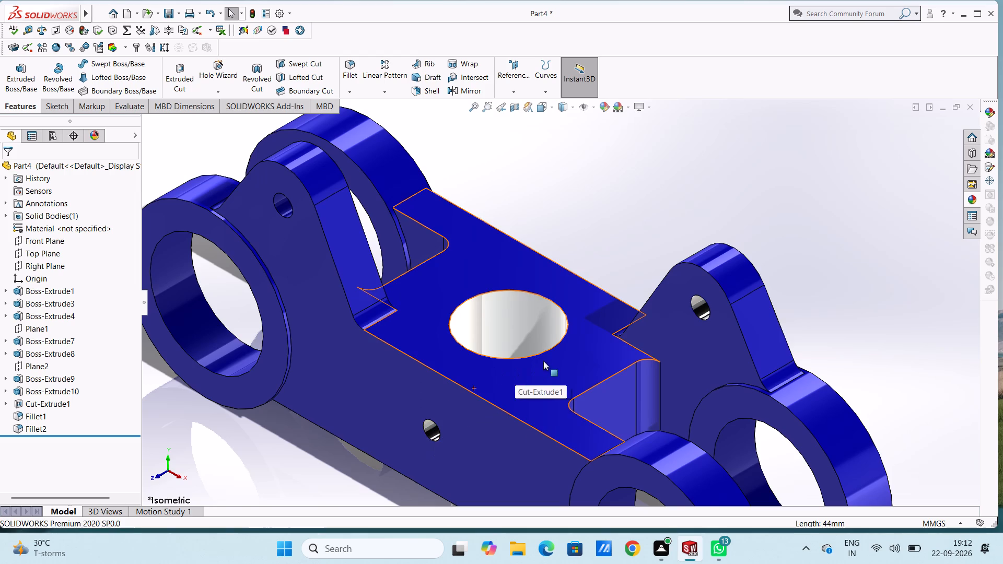
Apply the chromium plate appearance to only the inner face of the cross-drilled hole on the block's opposite side.
middle_drag(544, 361, 476, 478)
scroll(647, 299, down, 5)
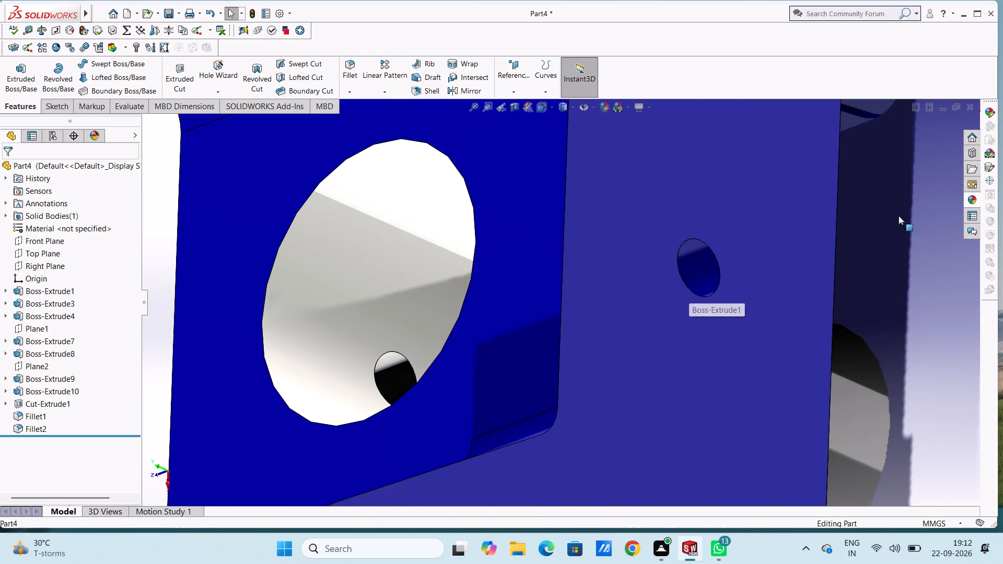
click(968, 204)
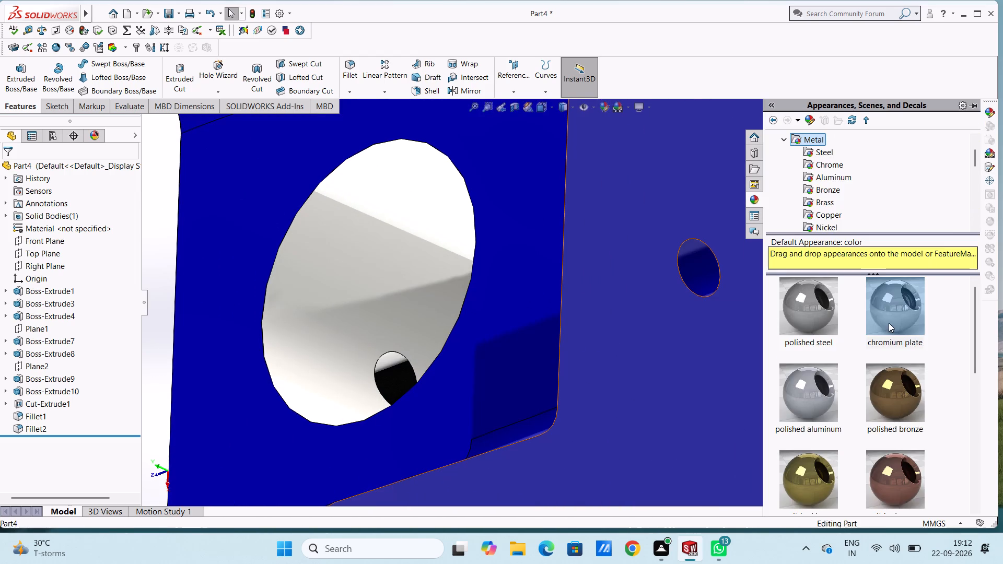
drag(889, 323, 706, 288)
click(706, 288)
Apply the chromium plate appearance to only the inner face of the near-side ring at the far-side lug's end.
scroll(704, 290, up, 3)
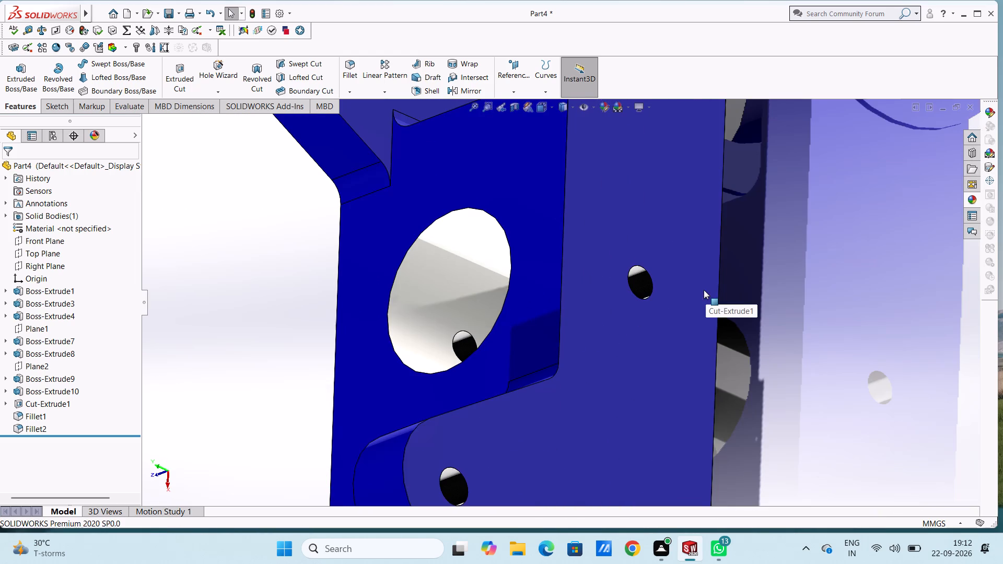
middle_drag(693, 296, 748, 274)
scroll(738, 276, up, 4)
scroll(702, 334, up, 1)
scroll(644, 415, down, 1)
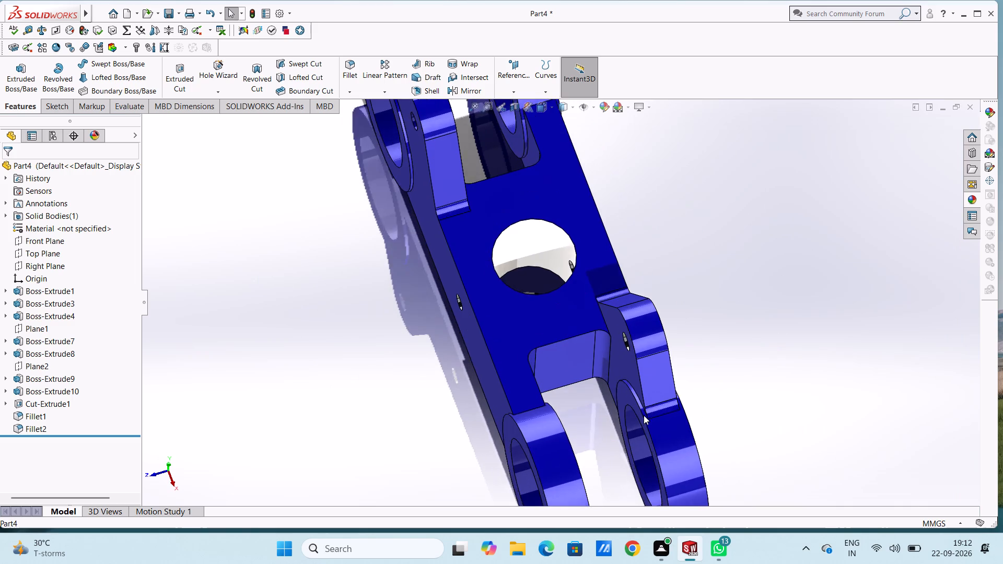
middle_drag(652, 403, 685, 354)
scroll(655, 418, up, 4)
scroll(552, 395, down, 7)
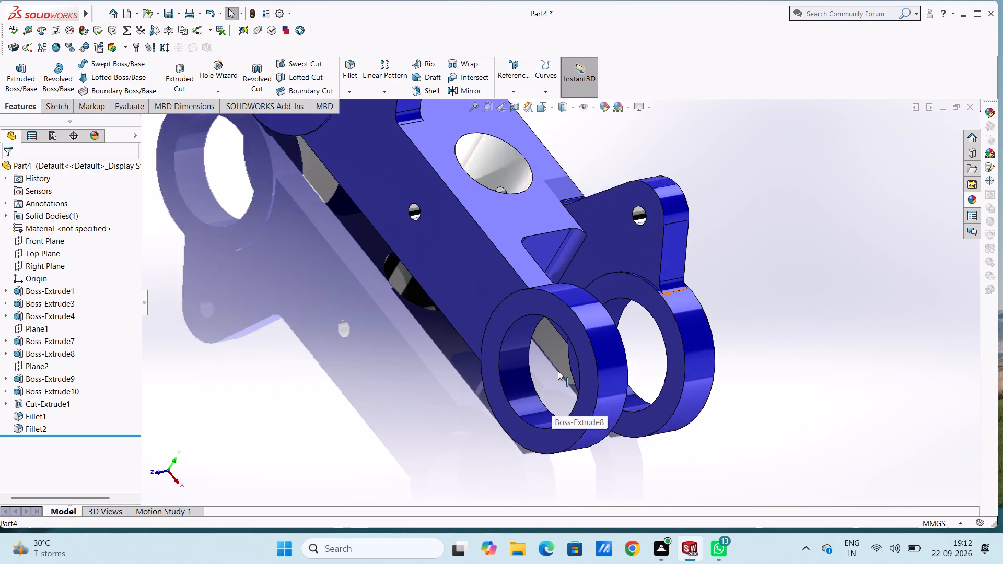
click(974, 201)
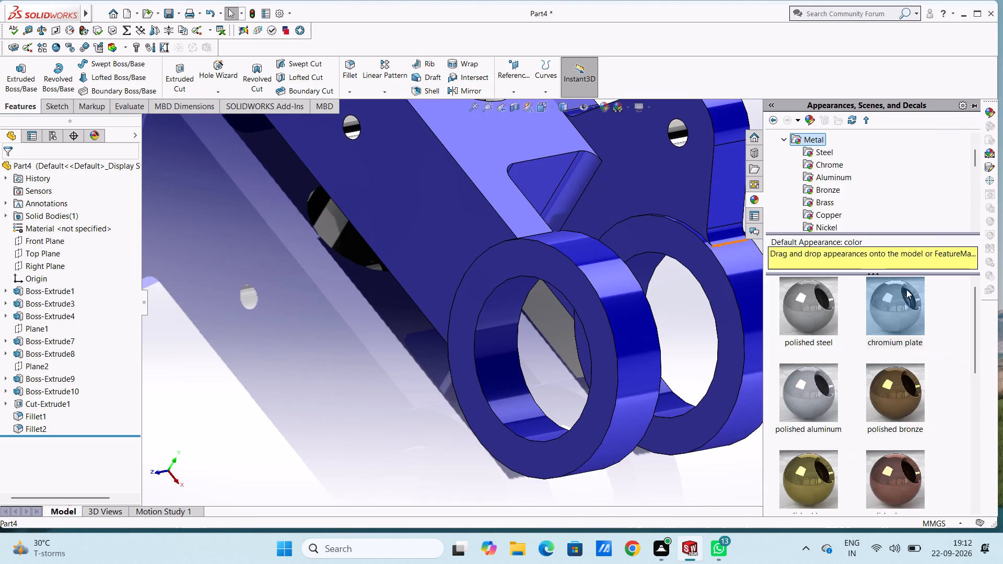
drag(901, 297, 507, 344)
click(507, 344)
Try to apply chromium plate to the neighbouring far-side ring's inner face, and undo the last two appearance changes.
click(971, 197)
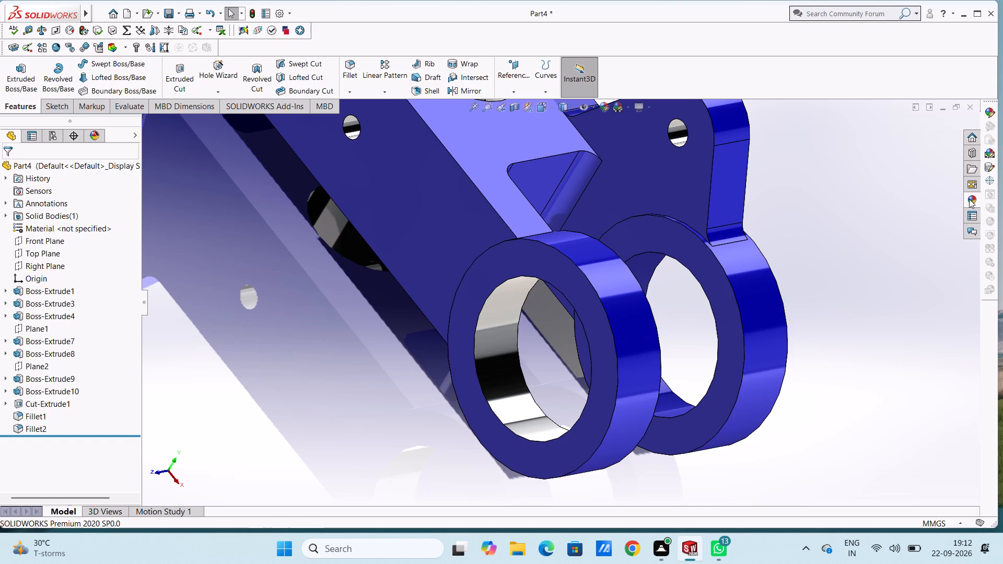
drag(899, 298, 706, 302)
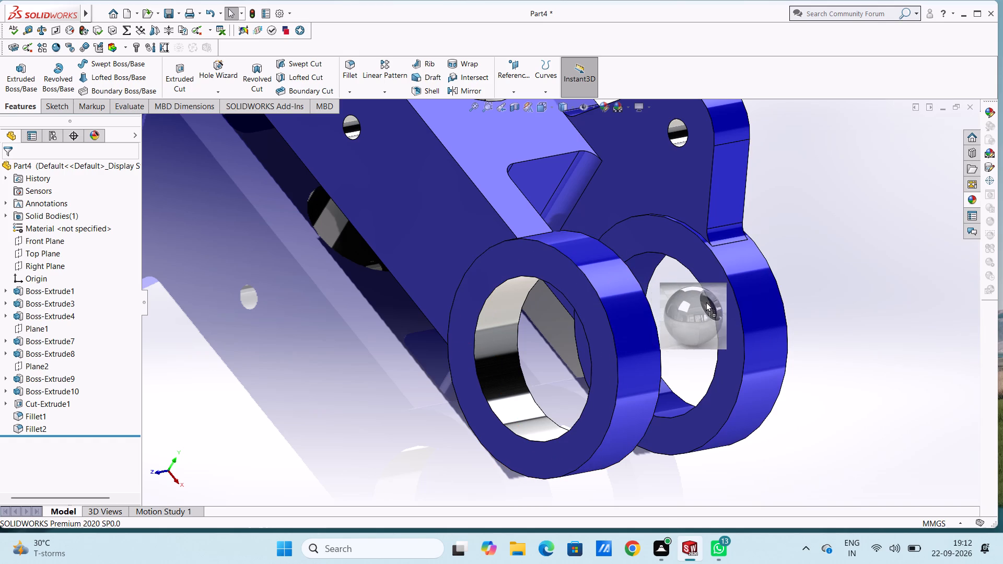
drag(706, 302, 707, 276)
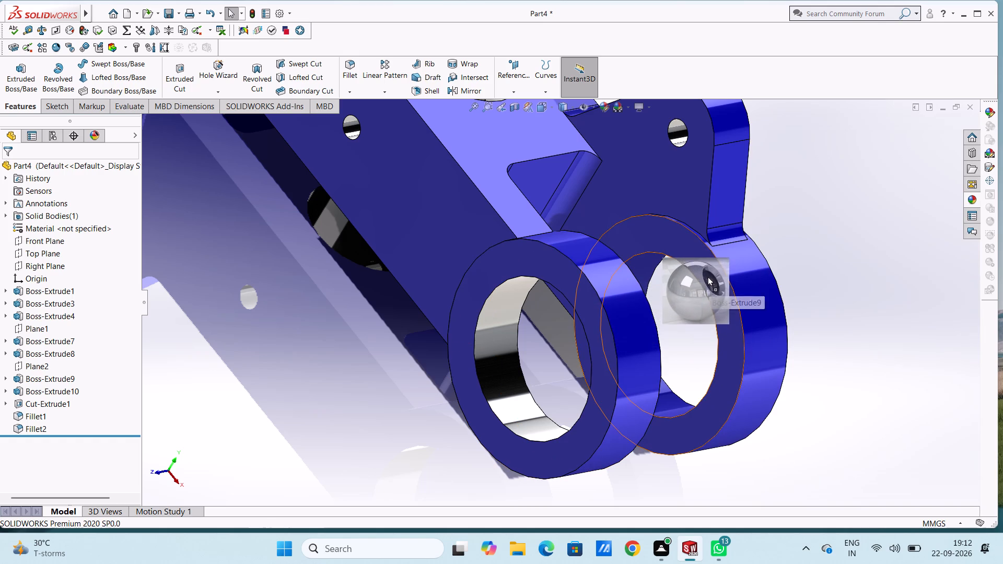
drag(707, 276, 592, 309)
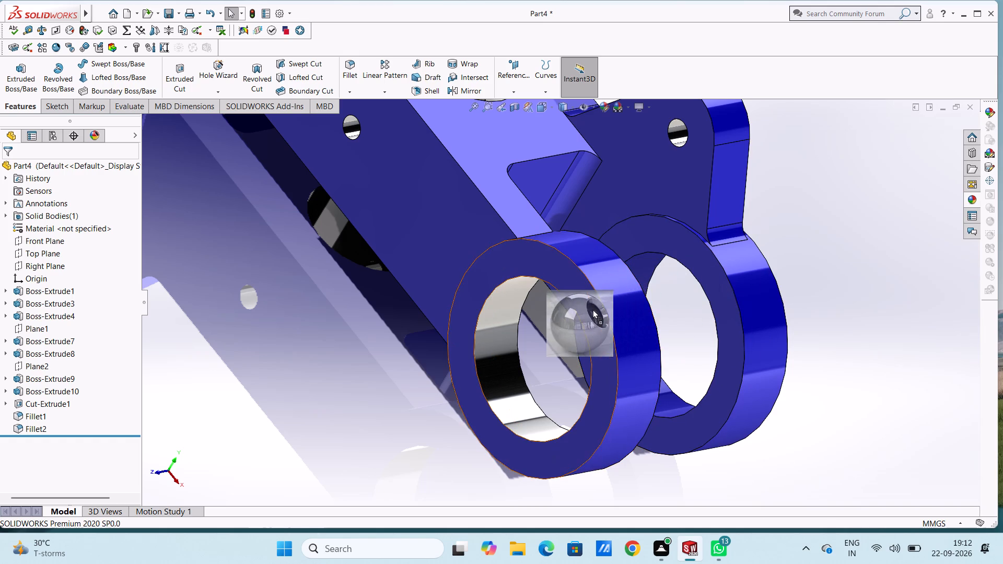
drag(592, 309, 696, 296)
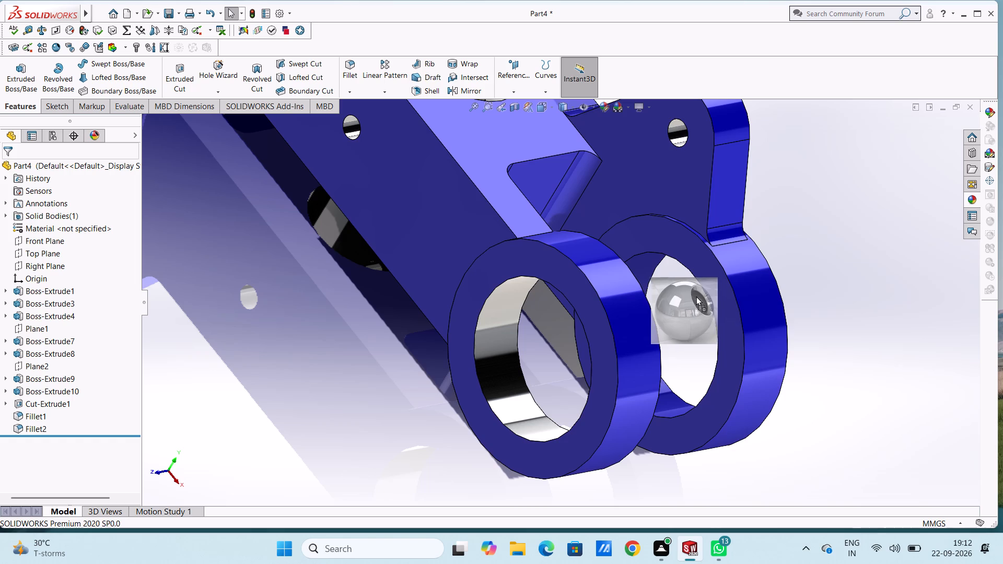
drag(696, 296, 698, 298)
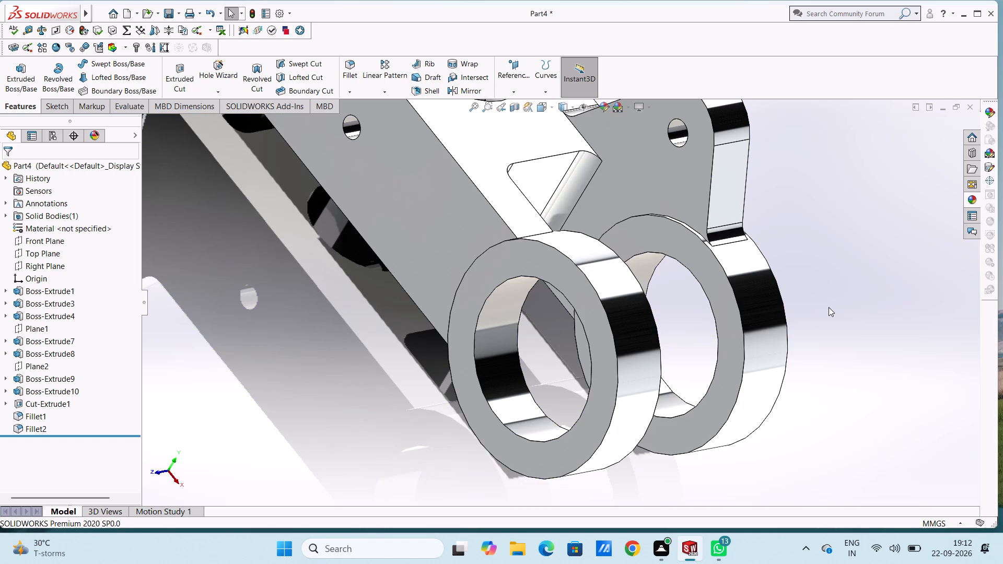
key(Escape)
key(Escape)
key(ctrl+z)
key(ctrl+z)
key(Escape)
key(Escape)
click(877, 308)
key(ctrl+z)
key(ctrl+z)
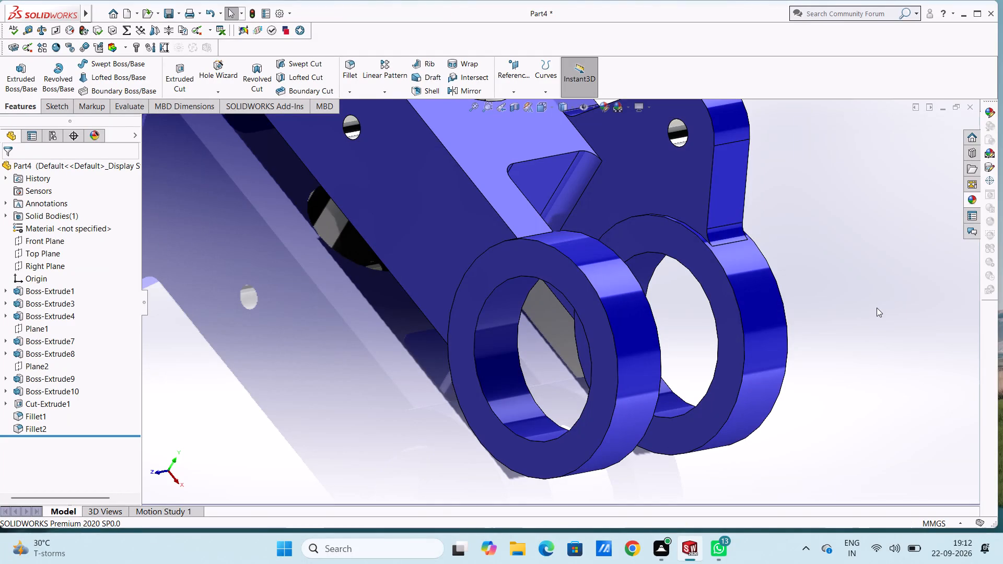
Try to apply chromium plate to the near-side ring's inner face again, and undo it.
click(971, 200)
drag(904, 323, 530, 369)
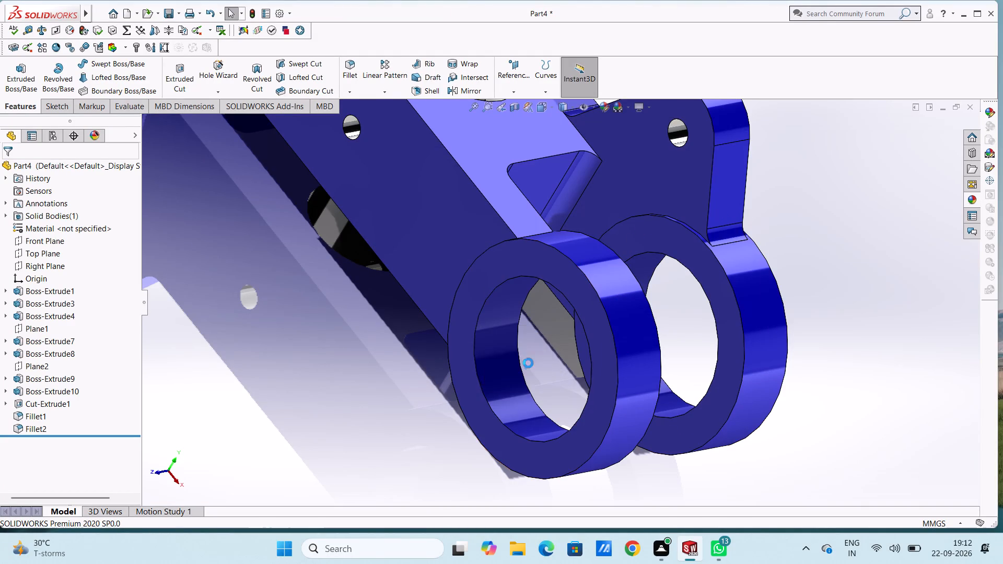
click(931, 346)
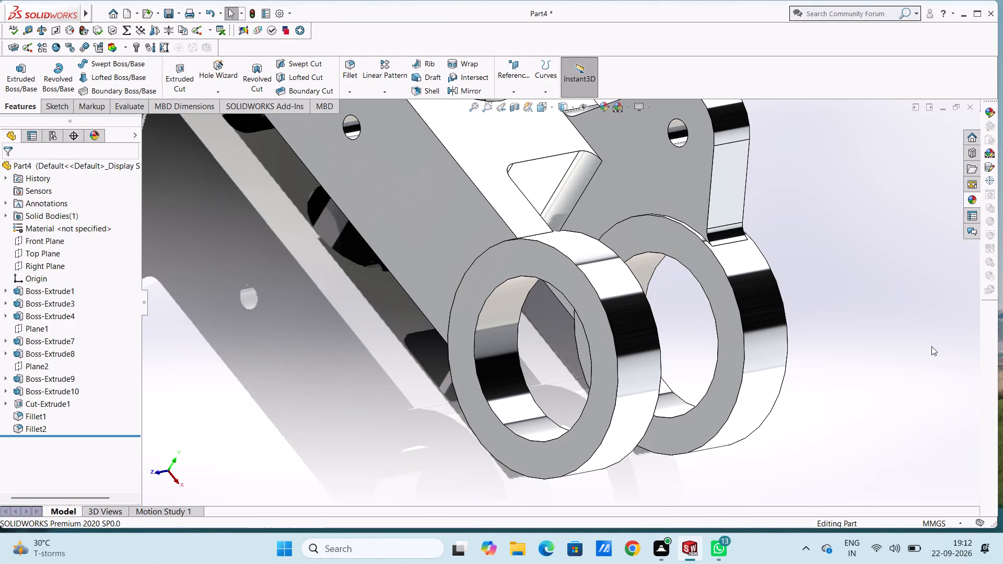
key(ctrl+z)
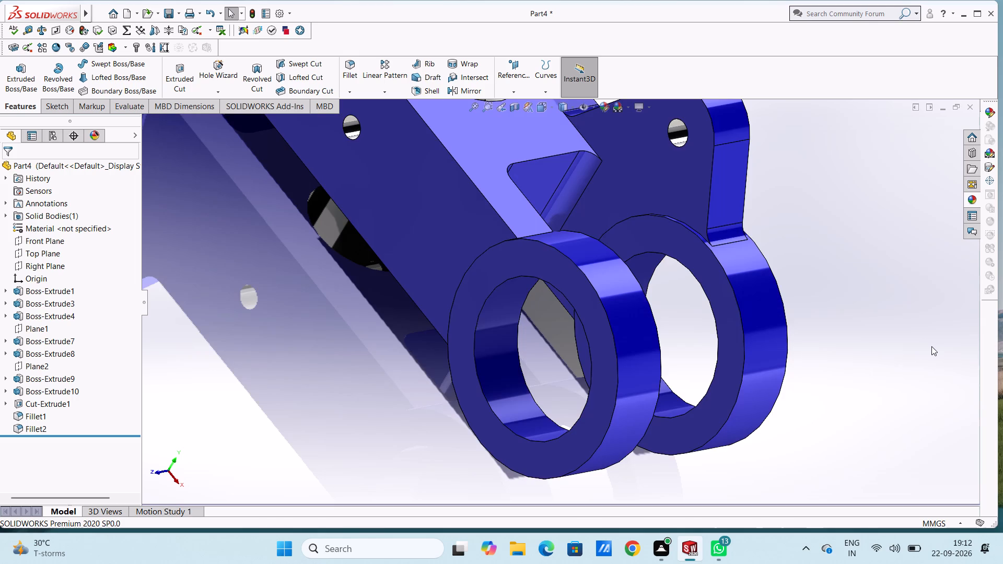
Apply the chromium plate appearance to only the inner face of the near-side ring at the far-side lug's end.
scroll(535, 396, down, 5)
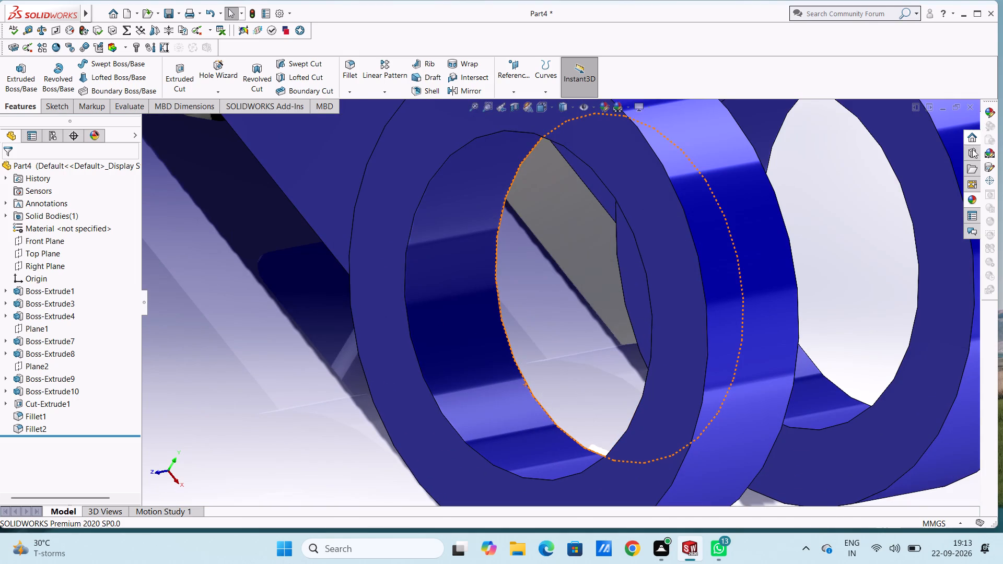
click(971, 199)
drag(902, 301, 540, 326)
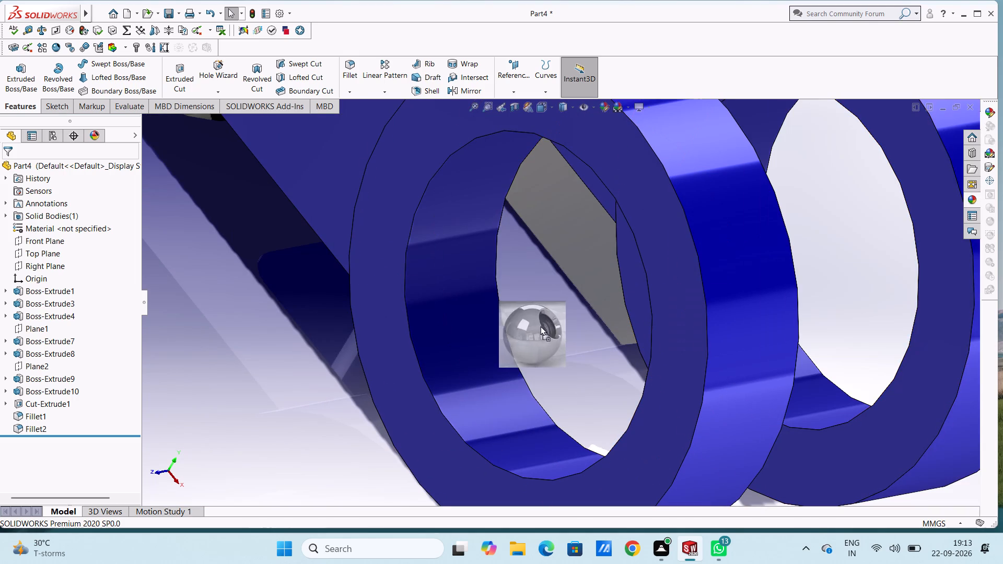
drag(540, 326, 496, 373)
click(495, 372)
Apply the chromium plate appearance to only the inner face of the far-side ring at that same end.
scroll(533, 378, up, 3)
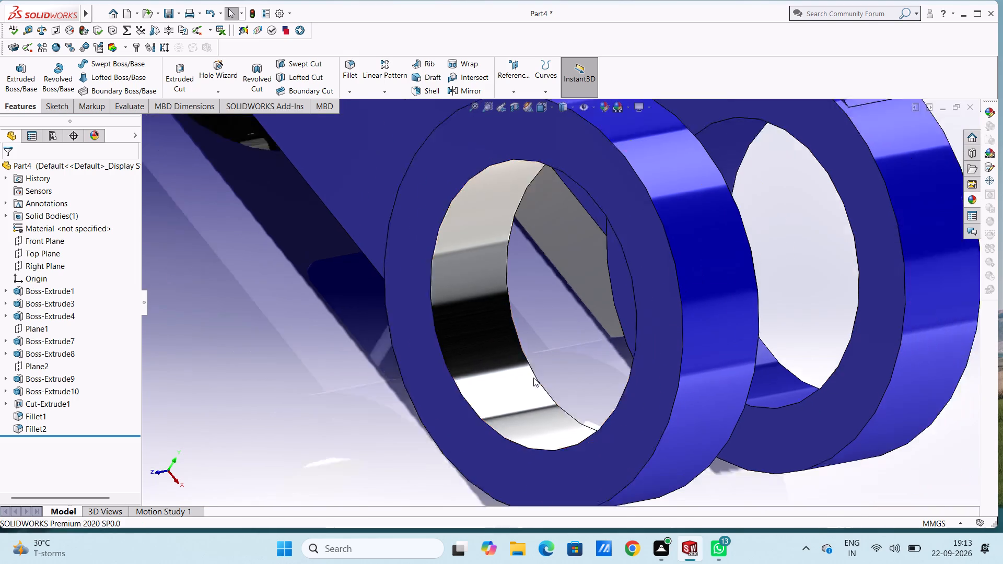
scroll(533, 378, up, 1)
middle_drag(811, 269, 719, 336)
scroll(847, 218, down, 5)
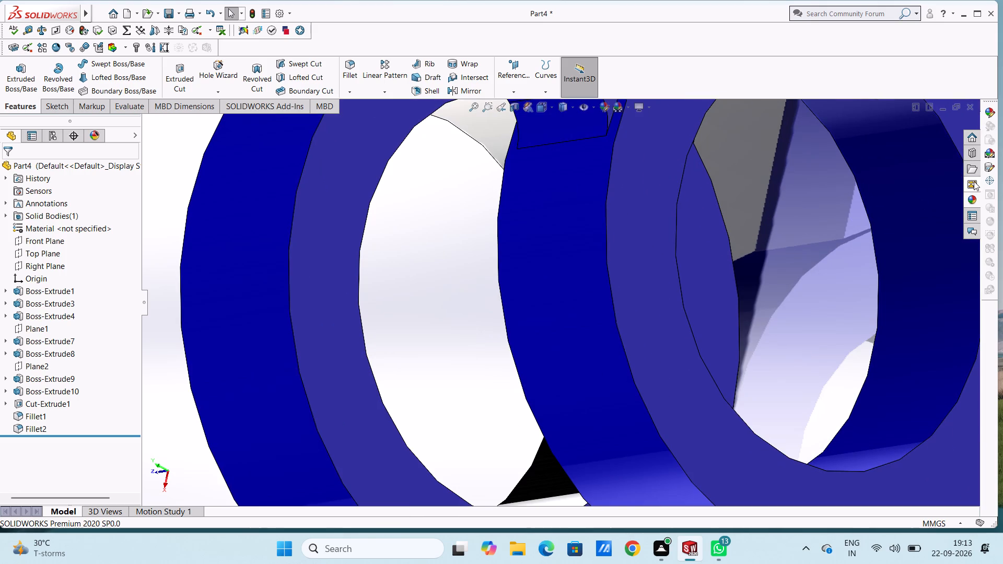
click(970, 202)
drag(901, 312, 747, 315)
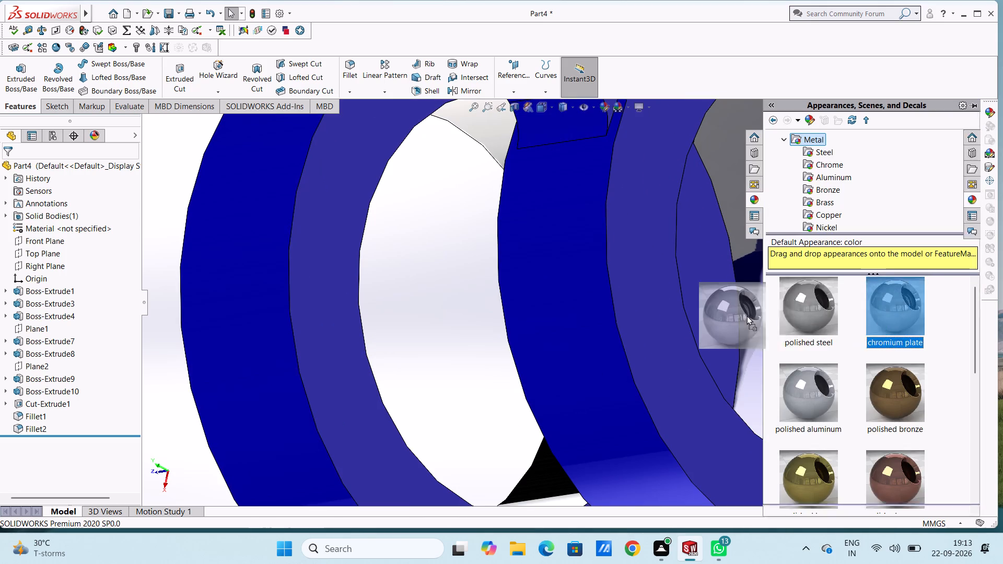
drag(747, 315, 903, 352)
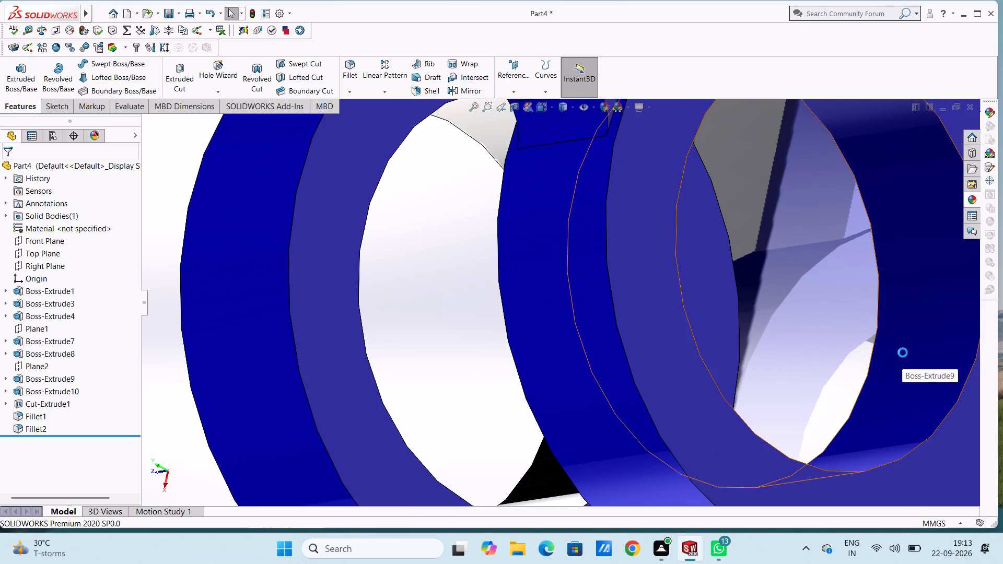
click(902, 353)
Return to isometric view and apply the chromium plate appearance to only the inner face of the near-side lug's small hole.
scroll(902, 354, up, 4)
middle_drag(833, 327, 882, 337)
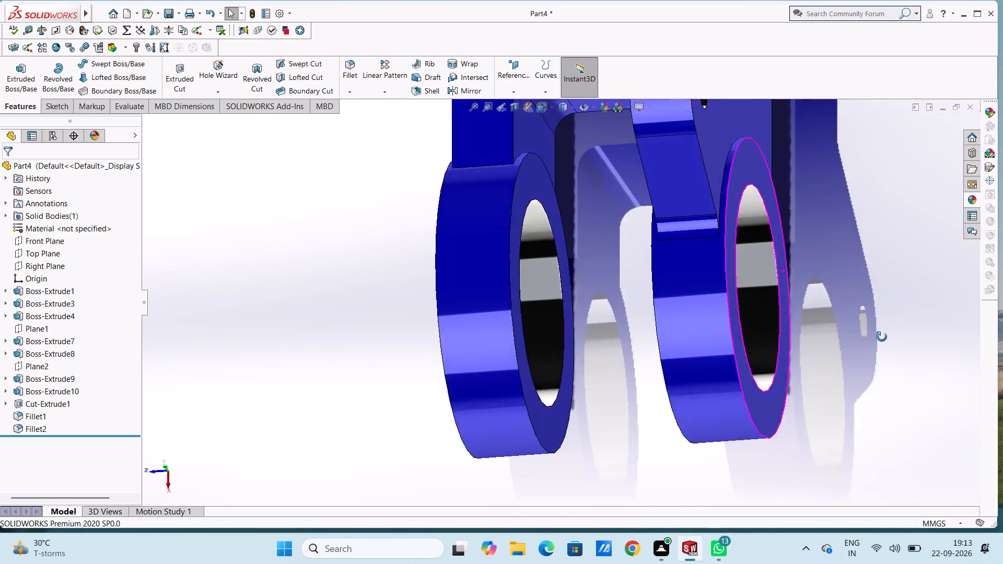
middle_drag(882, 337, 925, 322)
scroll(920, 318, up, 4)
middle_drag(497, 351, 514, 362)
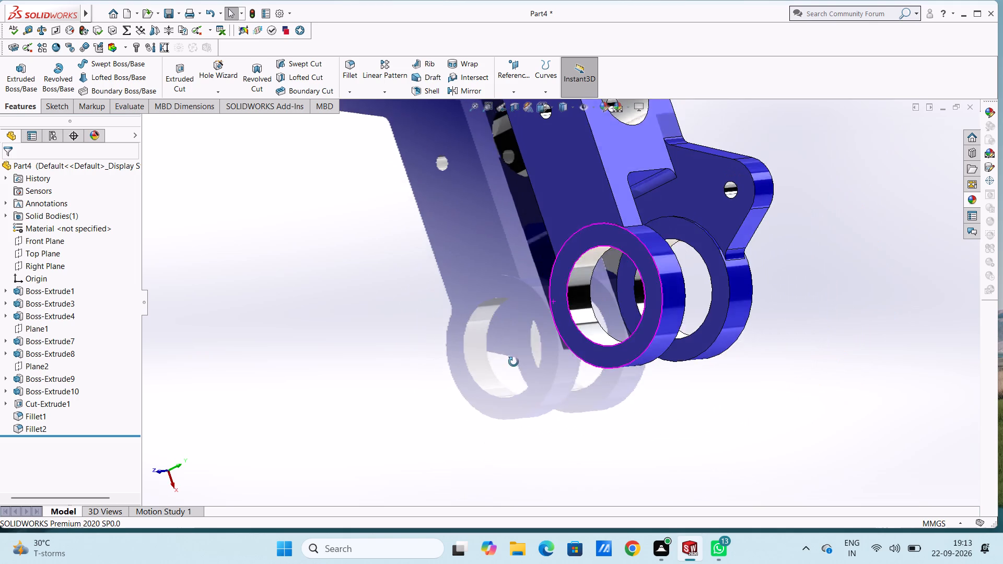
middle_drag(514, 362, 523, 369)
scroll(517, 361, up, 4)
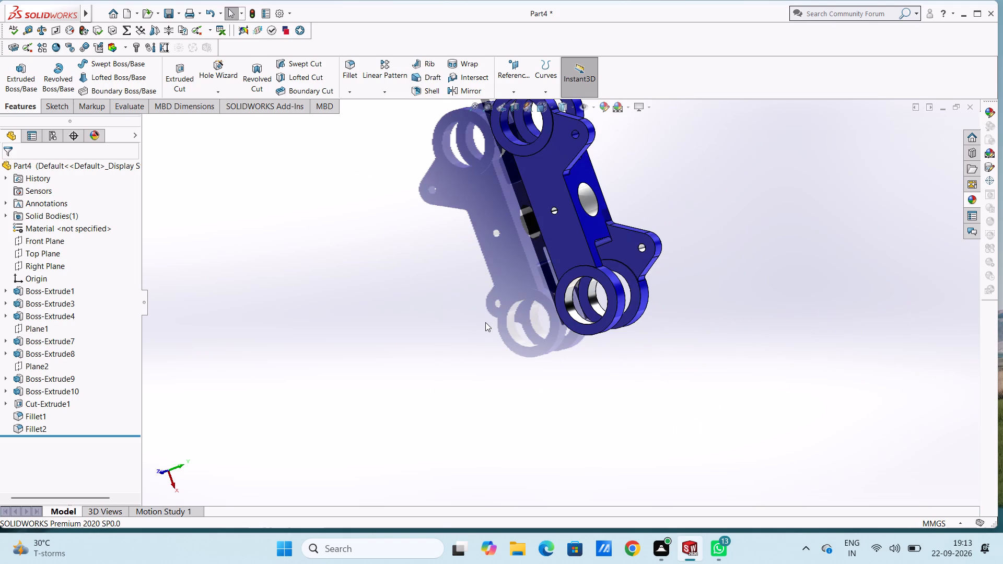
key(ctrl+7)
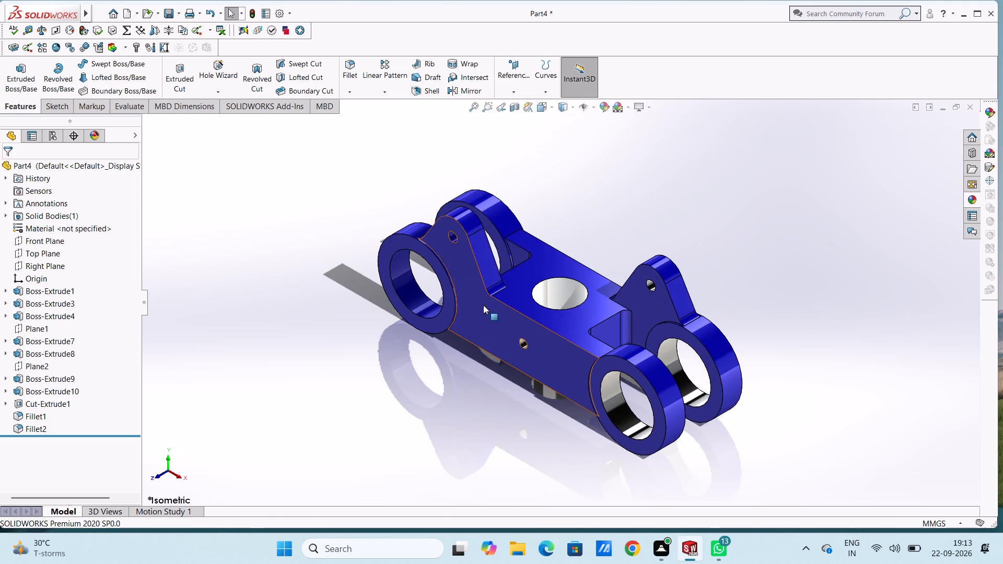
scroll(471, 288, down, 5)
scroll(482, 186, up, 4)
scroll(493, 192, down, 5)
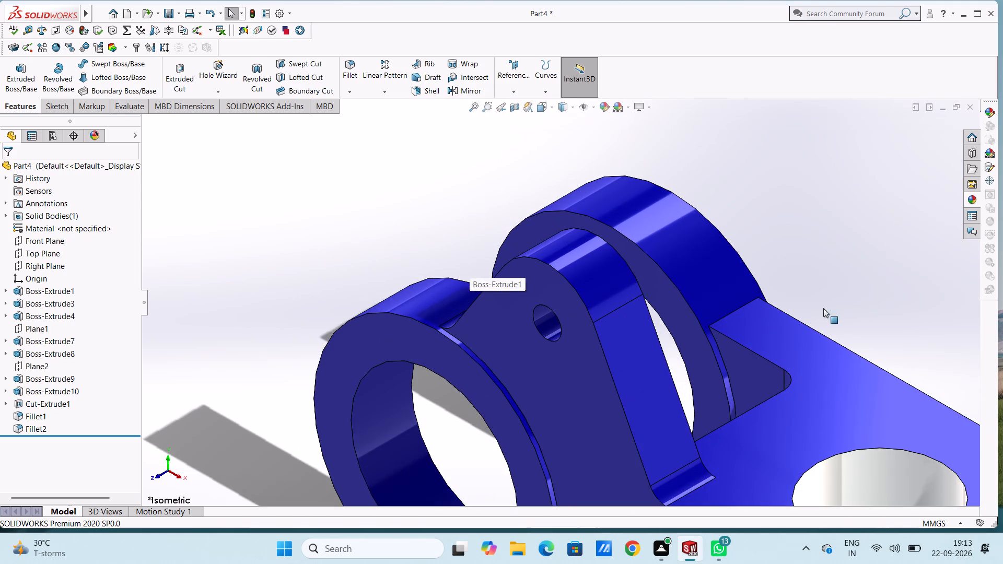
click(972, 201)
drag(895, 315, 600, 335)
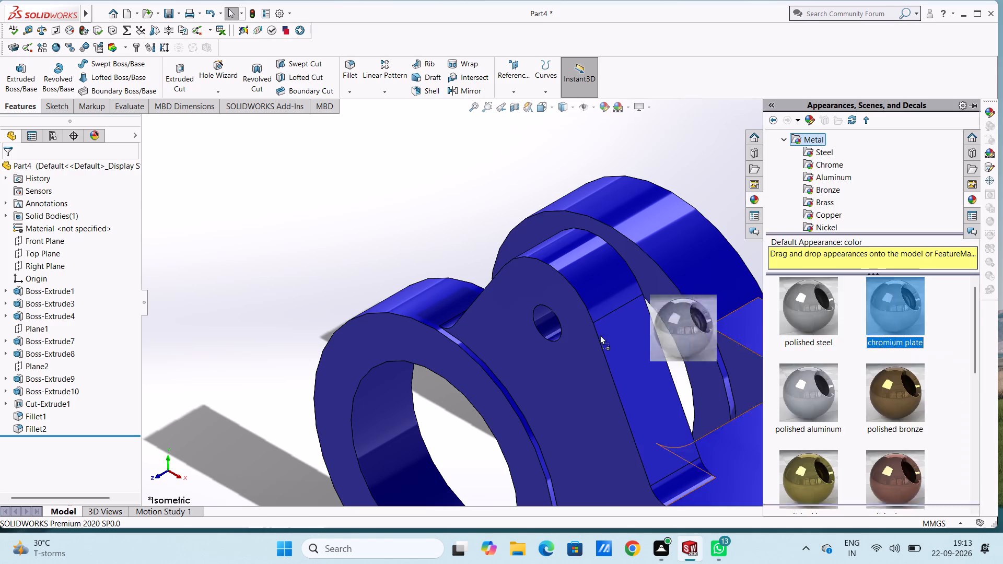
drag(600, 335, 545, 334)
click(545, 333)
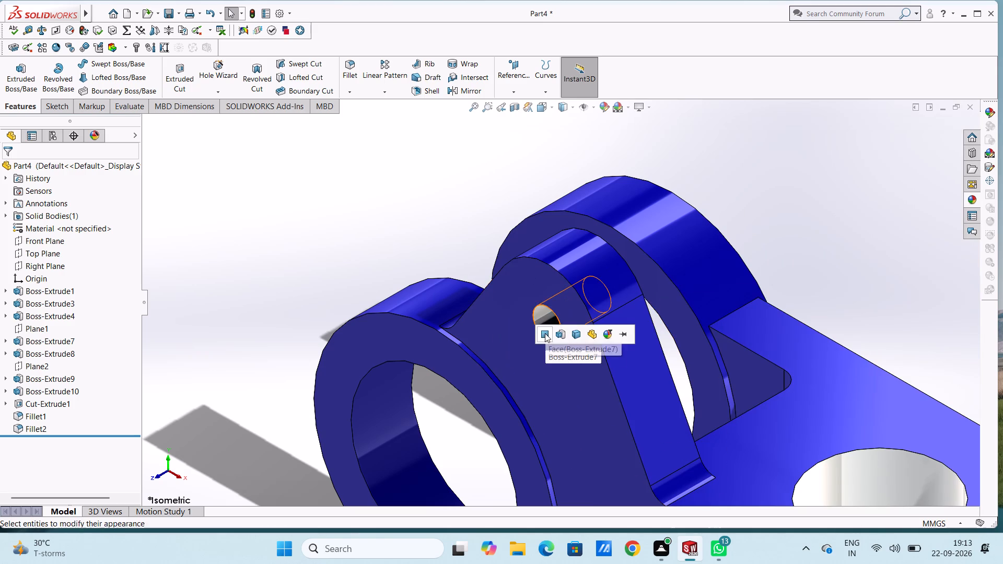
Apply the chromium plate appearance to only the inner face of the near-side ring at the near-side lug's end.
scroll(460, 385, down, 5)
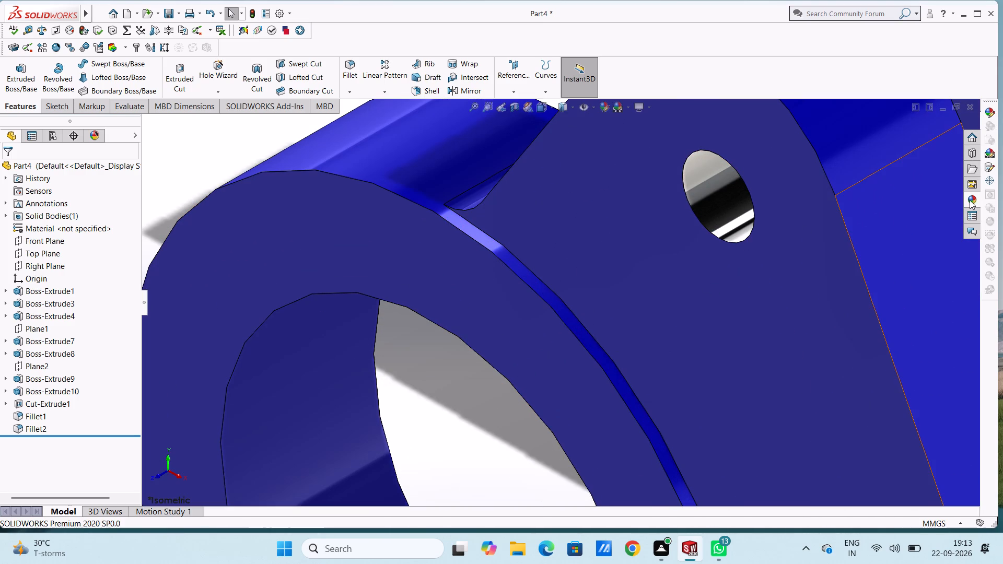
click(970, 200)
drag(895, 298, 286, 369)
click(286, 368)
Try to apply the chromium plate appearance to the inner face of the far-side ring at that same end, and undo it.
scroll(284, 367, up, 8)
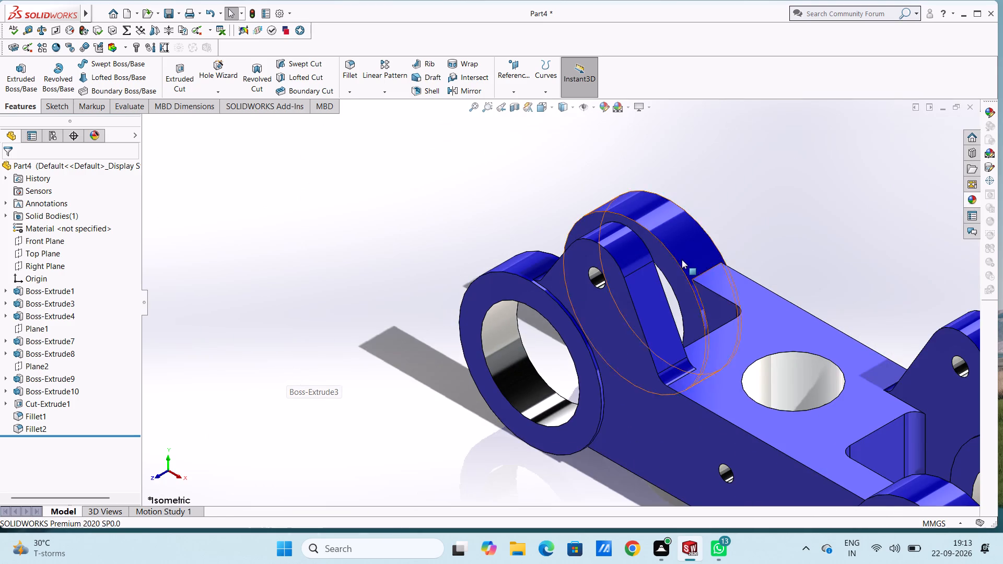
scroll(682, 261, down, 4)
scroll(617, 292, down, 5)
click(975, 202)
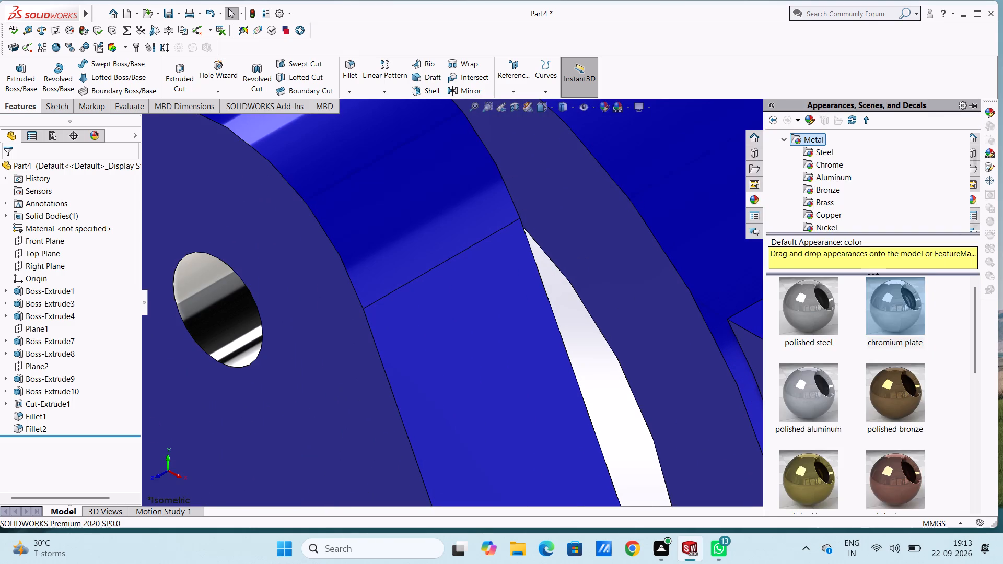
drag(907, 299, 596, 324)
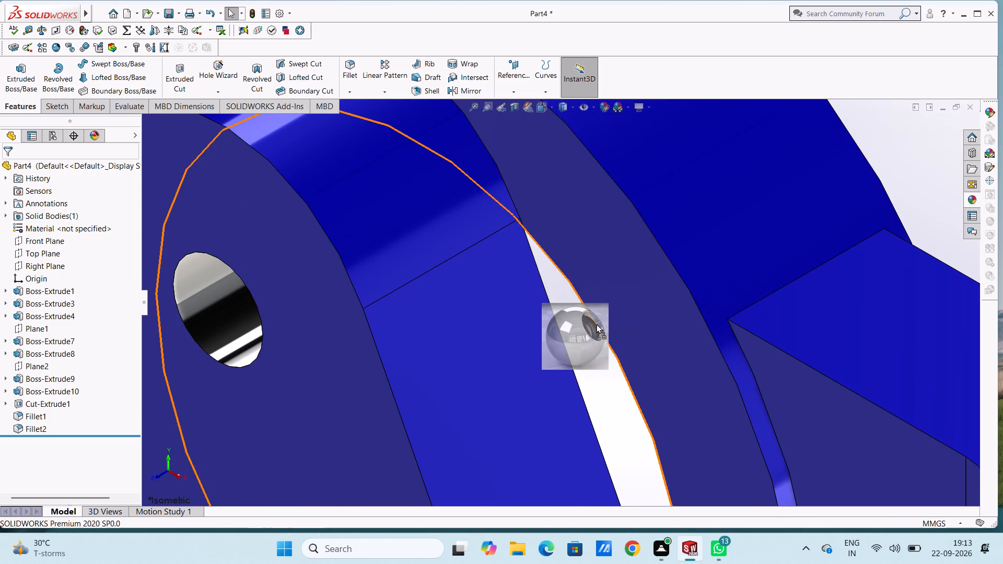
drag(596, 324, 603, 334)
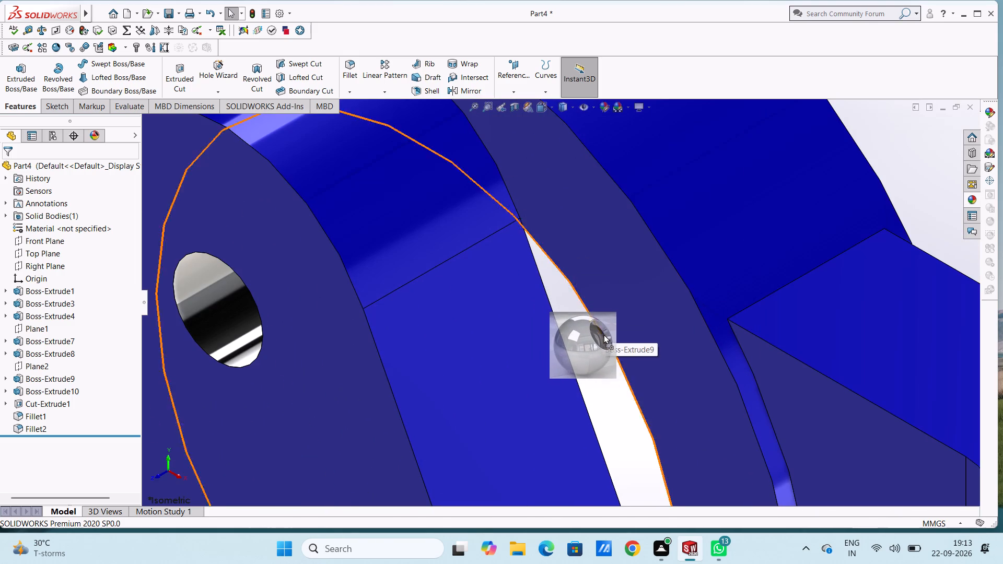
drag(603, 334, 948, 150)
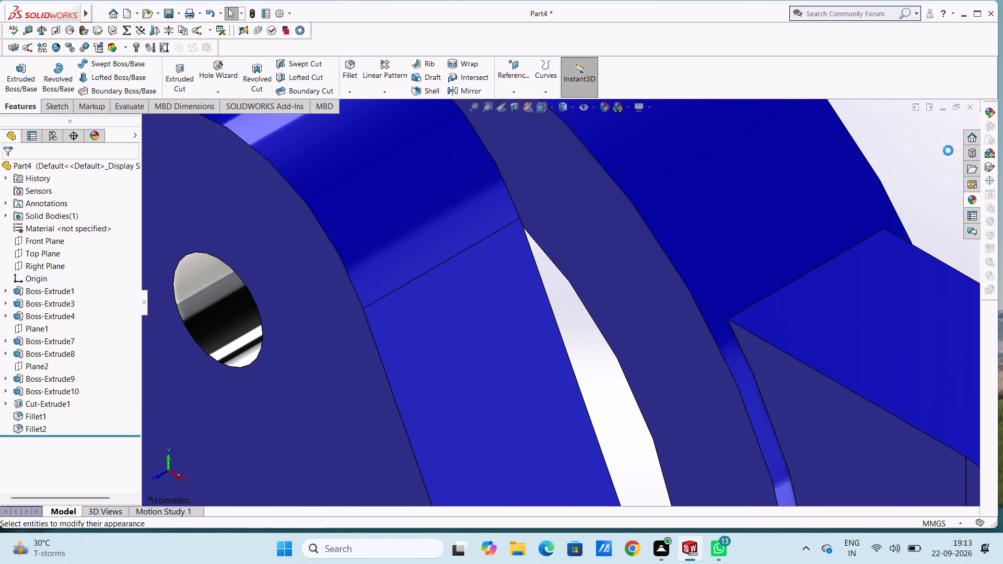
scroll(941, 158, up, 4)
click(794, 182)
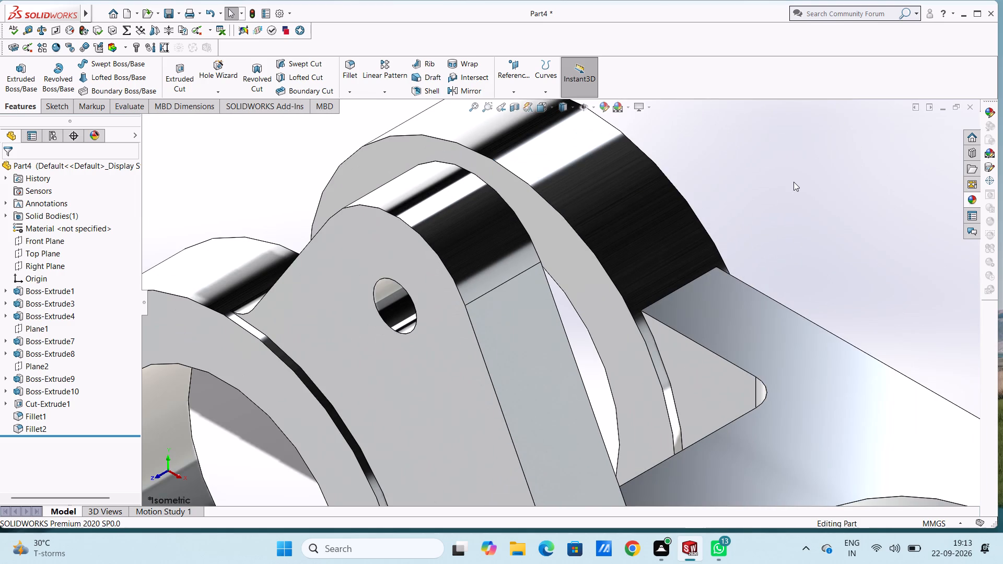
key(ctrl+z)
Apply the chromium plate appearance to only the inner face of the far-side ring at the near-side lug's end.
scroll(794, 182, up, 3)
middle_drag(788, 204, 697, 359)
scroll(809, 208, down, 3)
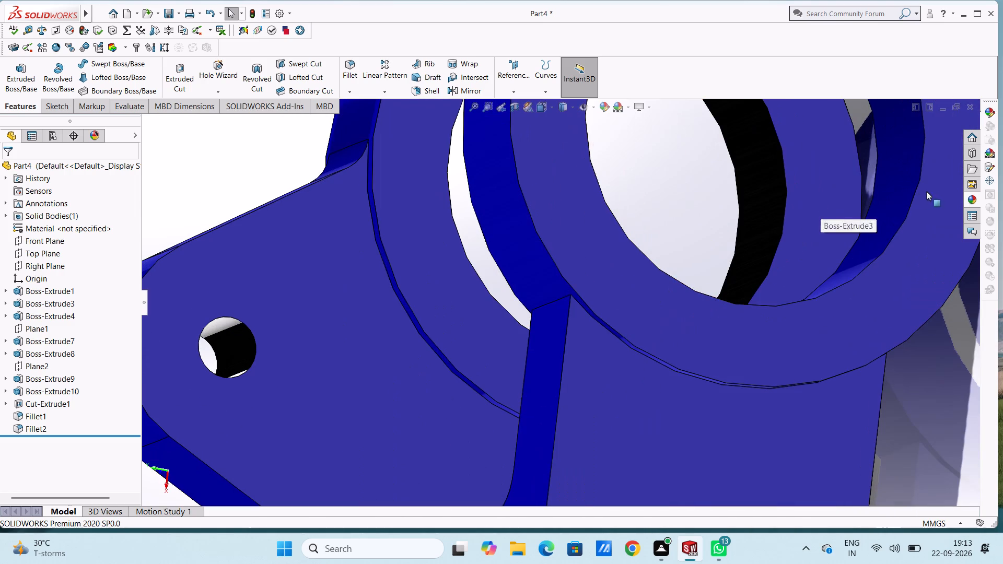
click(973, 201)
drag(903, 311, 670, 276)
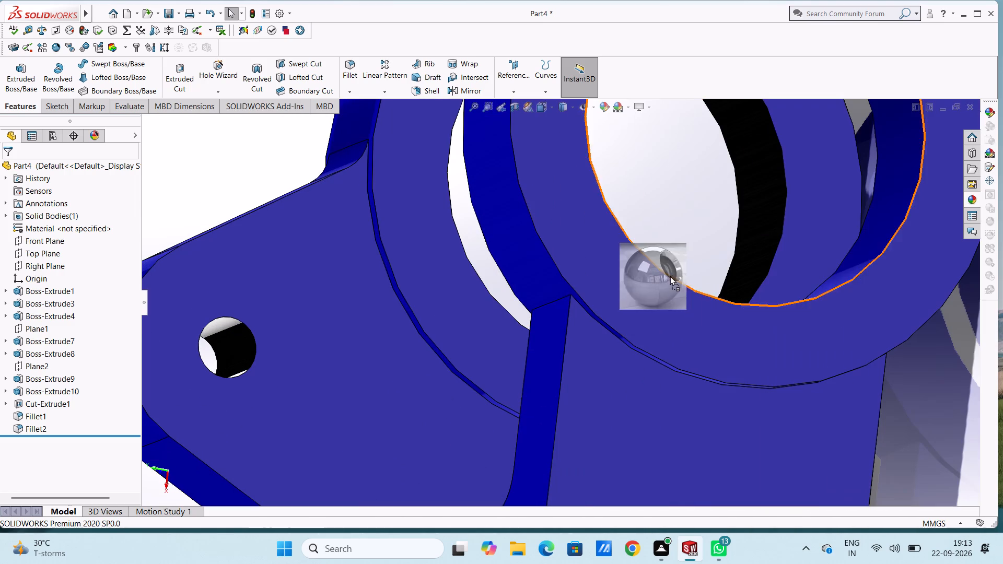
drag(670, 276, 864, 239)
click(864, 239)
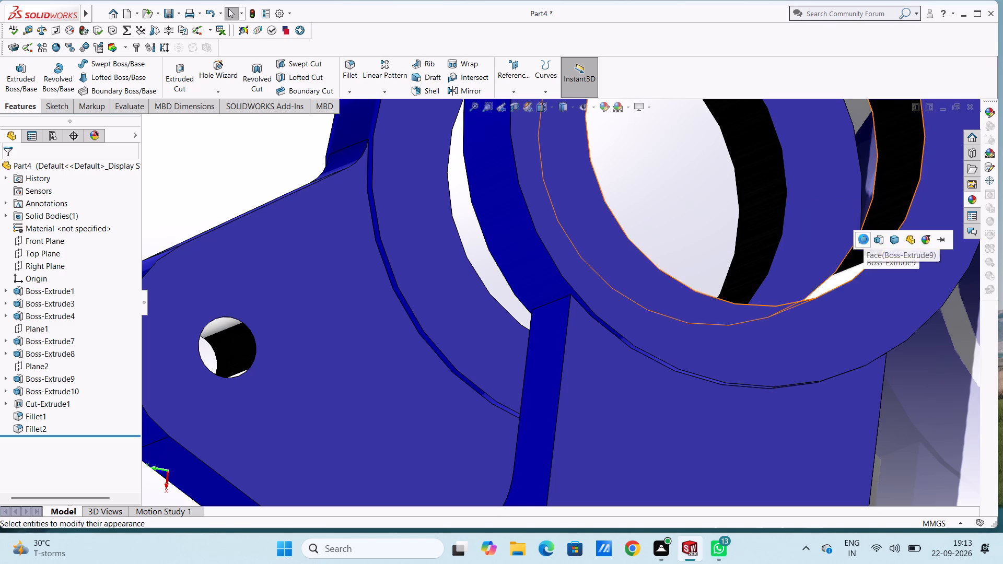
Return to isometric view and save the part in Documents as "dual eye pivot link with offset mounting lugs".
scroll(864, 239, up, 5)
key(ctrl+7)
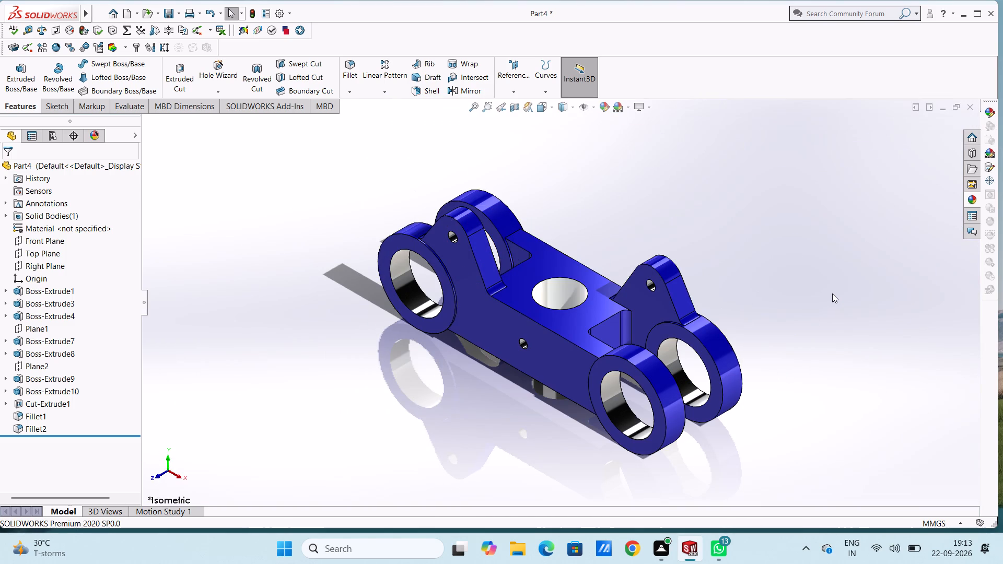
key(ctrl+s)
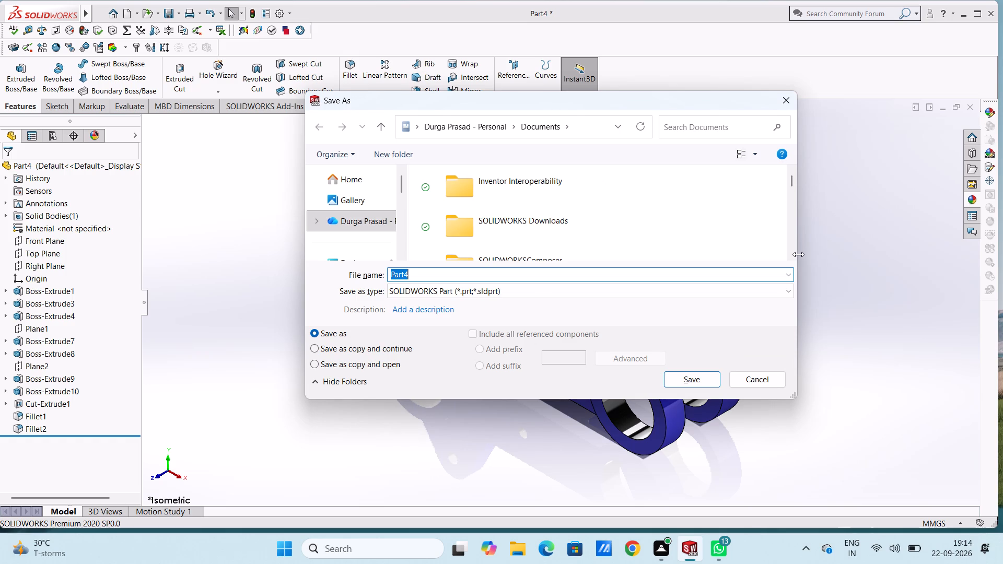
text(dua)
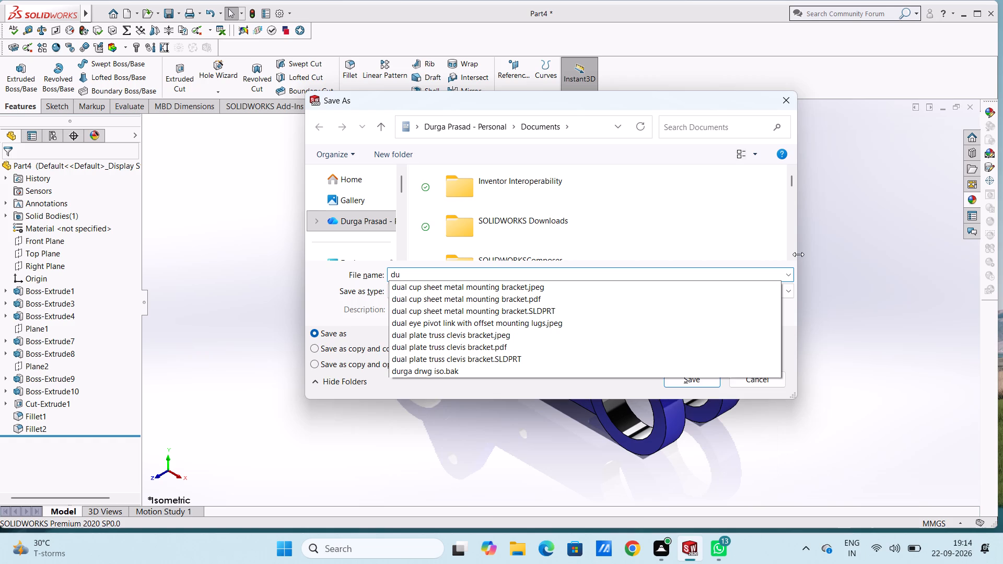
text(l)
key(space)
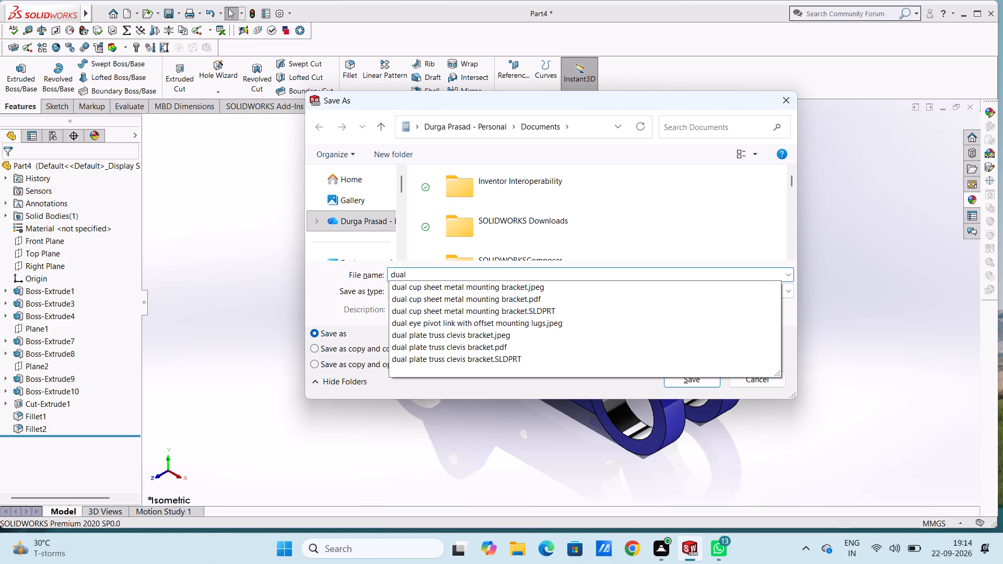
text(eye)
key(space)
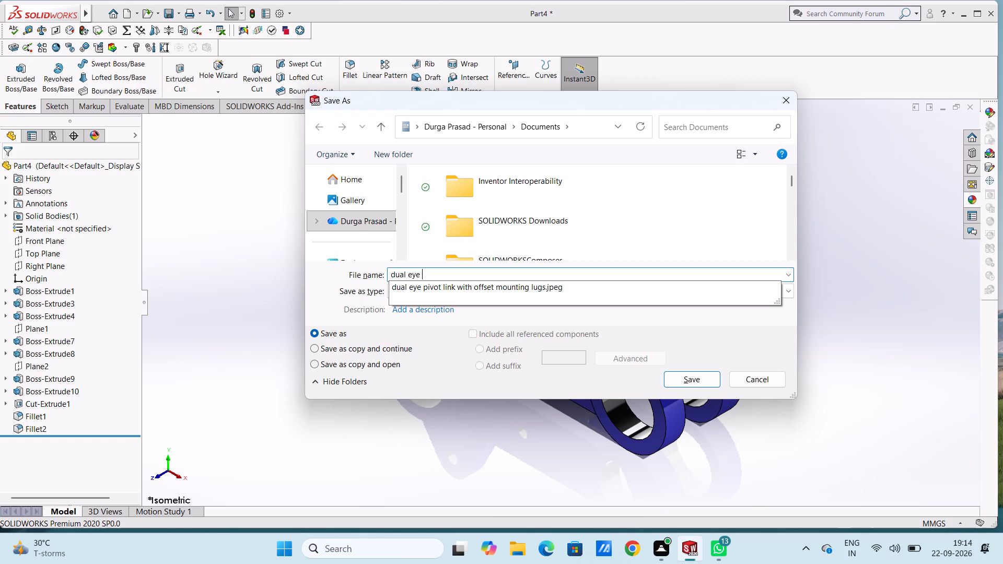
text(pivot)
key(space)
text(link)
key(space)
key(w)
text(ith)
key(space)
text(offset)
key(space)
text(mounting)
key(space)
text(lugs)
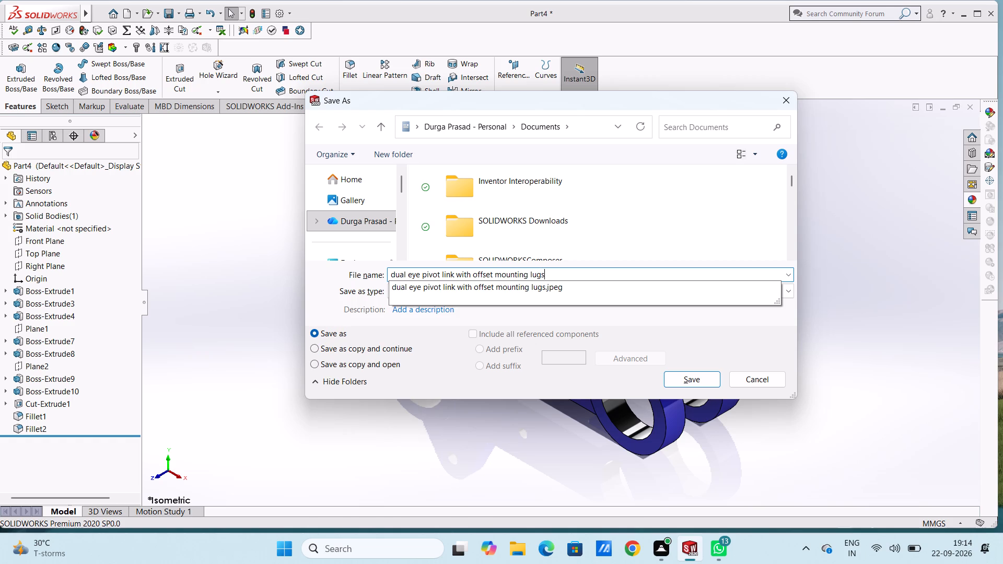
click(702, 378)
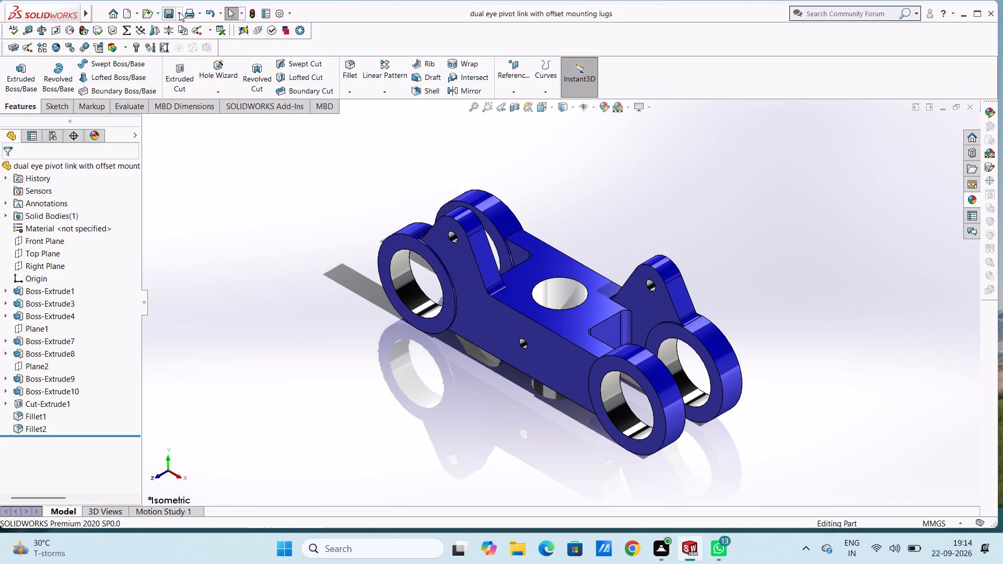
Save a PDF copy of the part in Adobe Portable Document Format under the same file name.
click(179, 12)
click(195, 44)
click(514, 288)
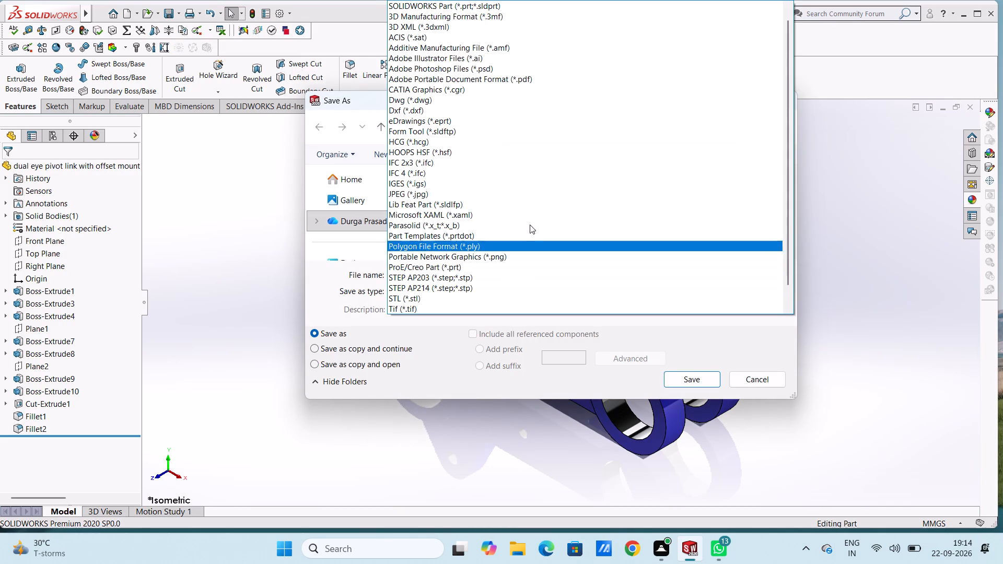
click(543, 74)
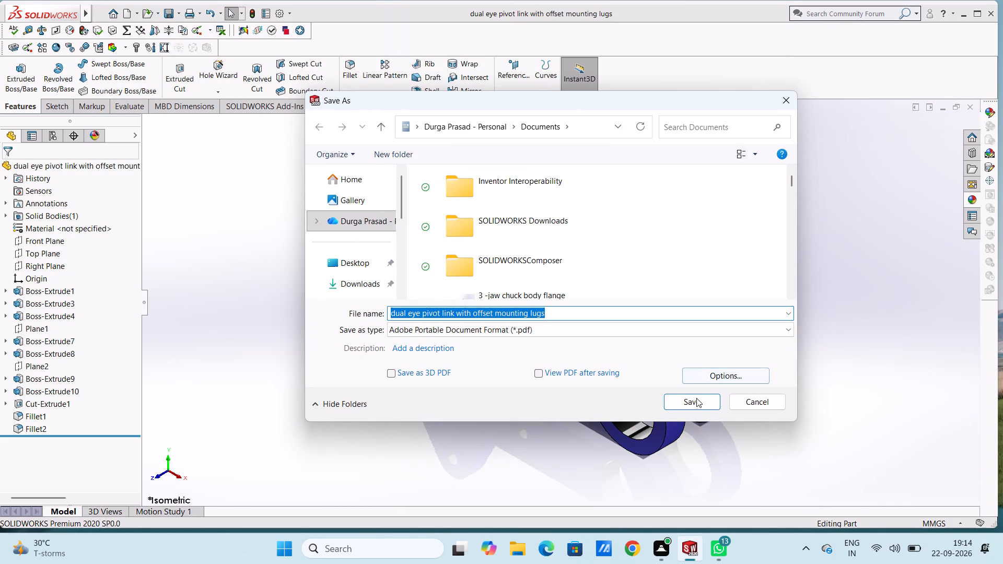
click(695, 401)
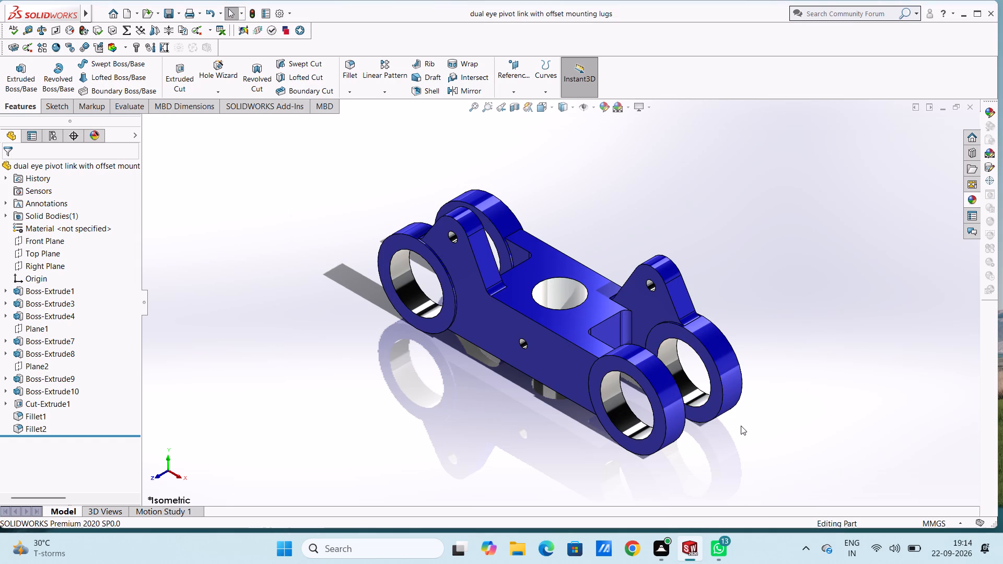